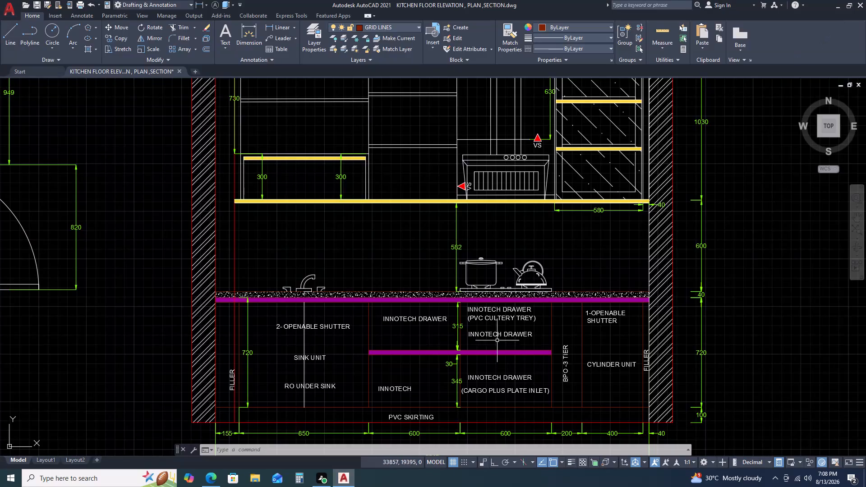
# Move the letter A of the elevation symbol in the kitchen top plan so it is centred above the upper point.
pyautogui.scroll(-2, 358, 208)
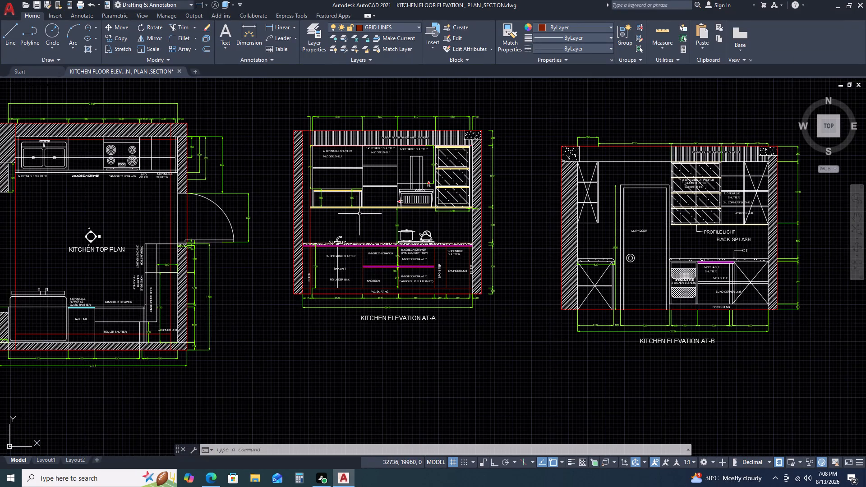
pyautogui.scroll(2, 311, 203)
pyautogui.scroll(3, 318, 158)
pyautogui.scroll(-4, 613, 161)
pyautogui.moveTo(343, 253); pyautogui.dragTo(403, 223, button='middle')
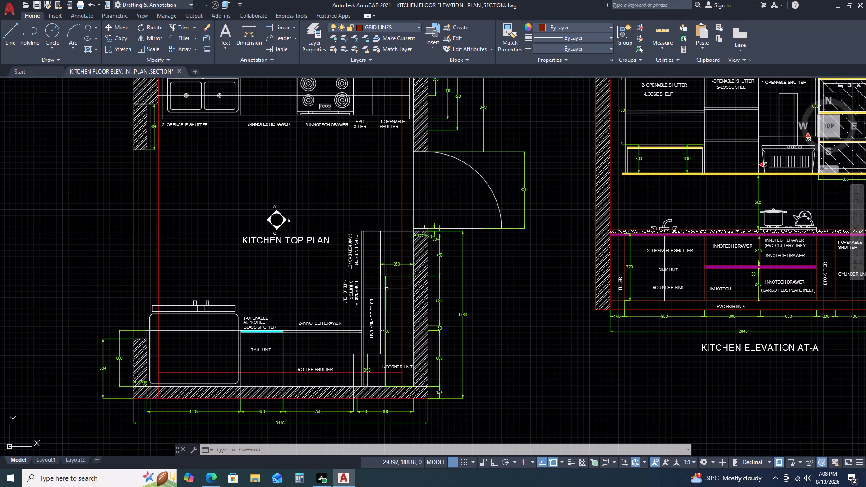
pyautogui.scroll(-1, 387, 289)
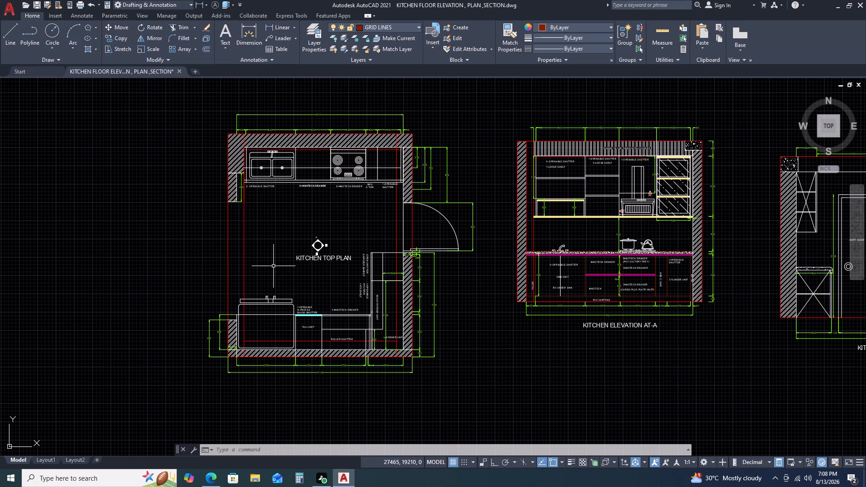
pyautogui.scroll(4, 304, 264)
pyautogui.moveTo(389, 197); pyautogui.dragTo(409, 272, button='middle')
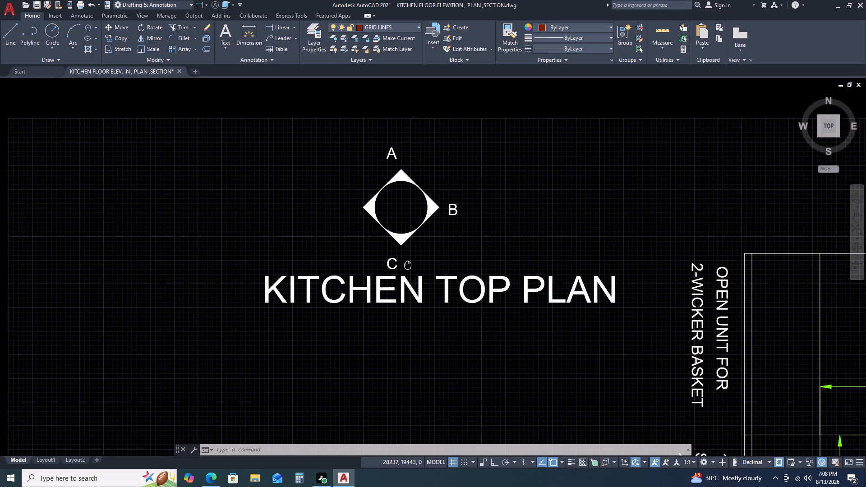
pyautogui.moveTo(409, 272); pyautogui.dragTo(409, 273, button='middle')
pyautogui.scroll(3, 379, 176)
pyautogui.click(483, 131)
pyautogui.doubleClick(403, 138)
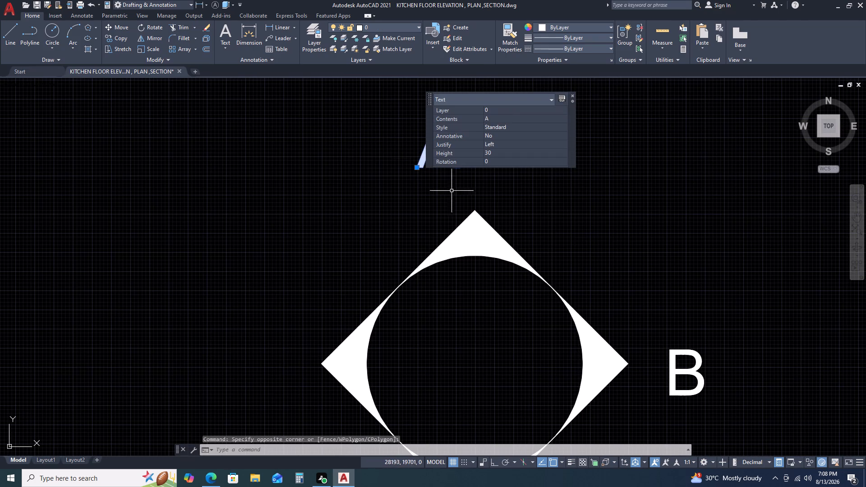
pyautogui.press('m')
pyautogui.press('space')
pyautogui.click(539, 202)
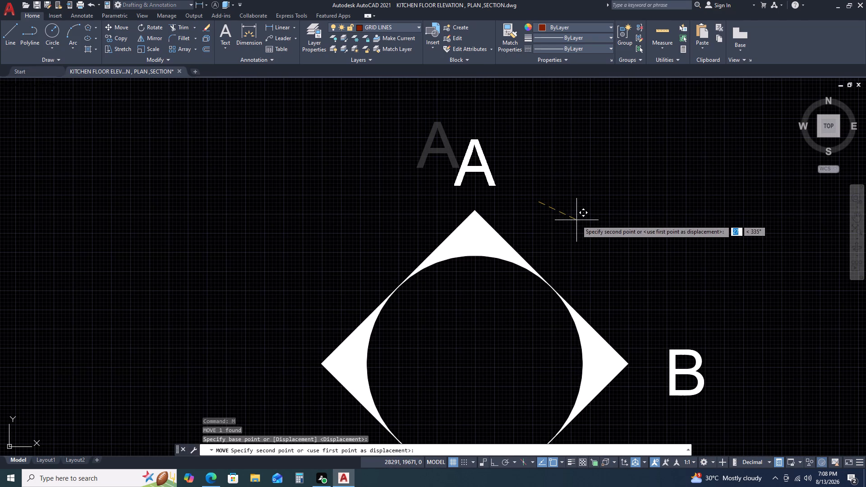
pyautogui.click(578, 227)
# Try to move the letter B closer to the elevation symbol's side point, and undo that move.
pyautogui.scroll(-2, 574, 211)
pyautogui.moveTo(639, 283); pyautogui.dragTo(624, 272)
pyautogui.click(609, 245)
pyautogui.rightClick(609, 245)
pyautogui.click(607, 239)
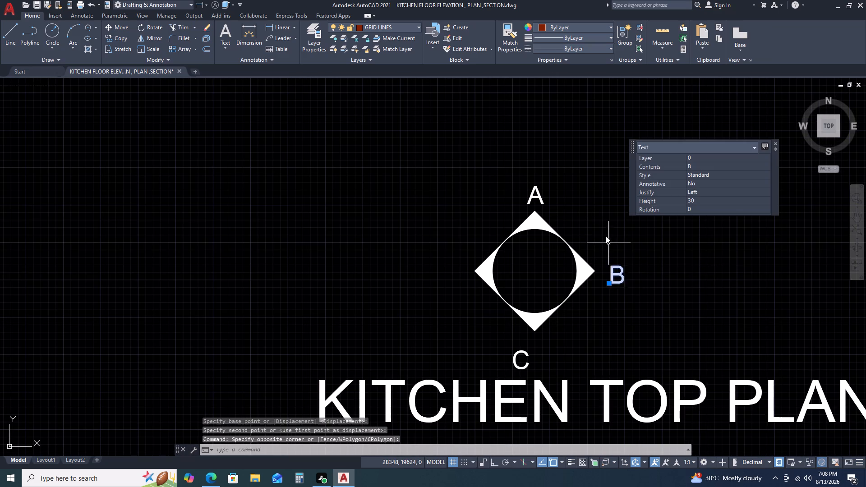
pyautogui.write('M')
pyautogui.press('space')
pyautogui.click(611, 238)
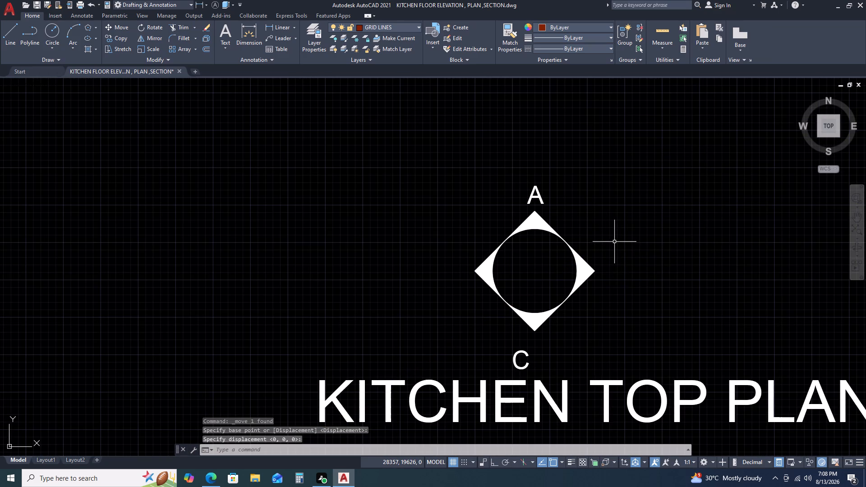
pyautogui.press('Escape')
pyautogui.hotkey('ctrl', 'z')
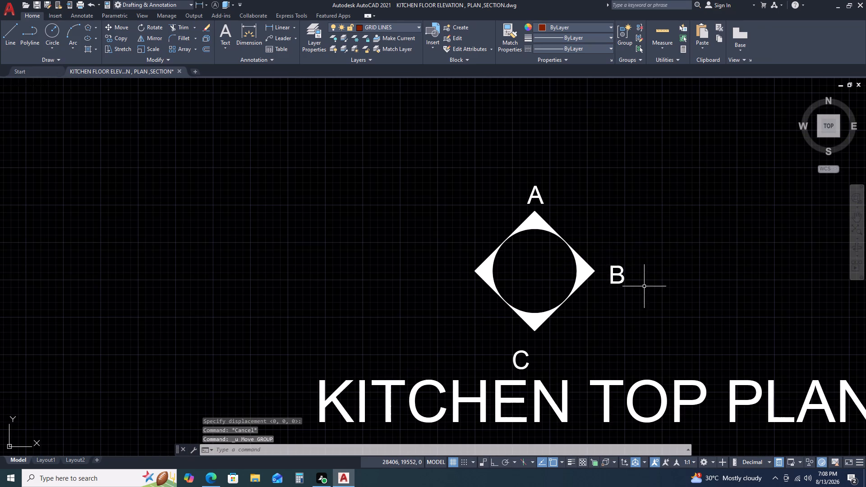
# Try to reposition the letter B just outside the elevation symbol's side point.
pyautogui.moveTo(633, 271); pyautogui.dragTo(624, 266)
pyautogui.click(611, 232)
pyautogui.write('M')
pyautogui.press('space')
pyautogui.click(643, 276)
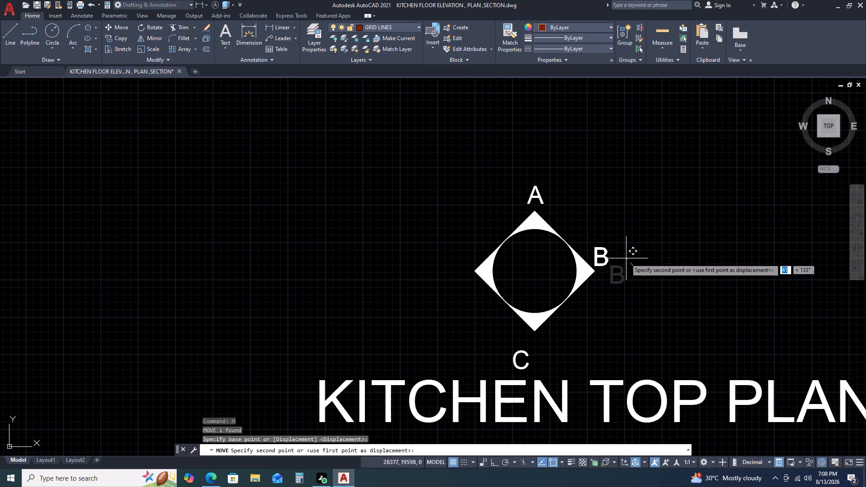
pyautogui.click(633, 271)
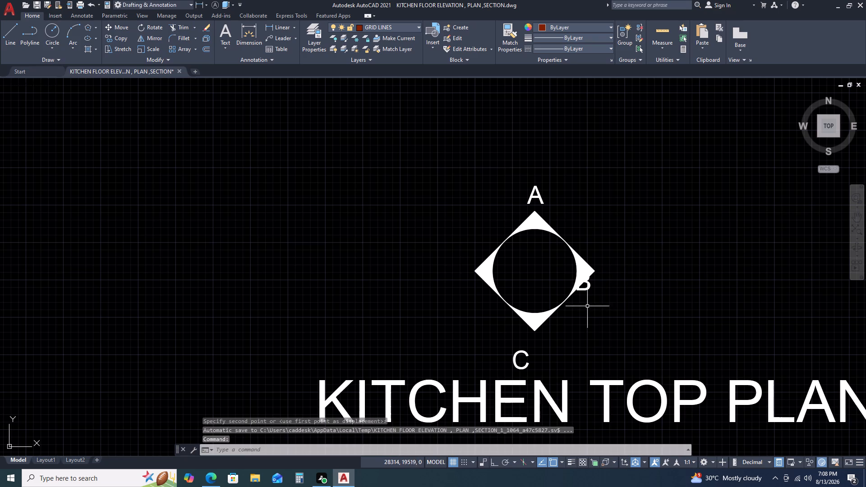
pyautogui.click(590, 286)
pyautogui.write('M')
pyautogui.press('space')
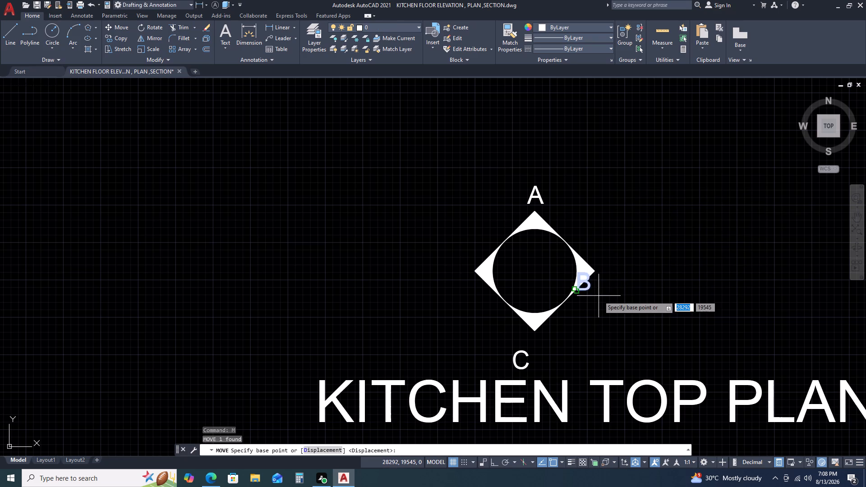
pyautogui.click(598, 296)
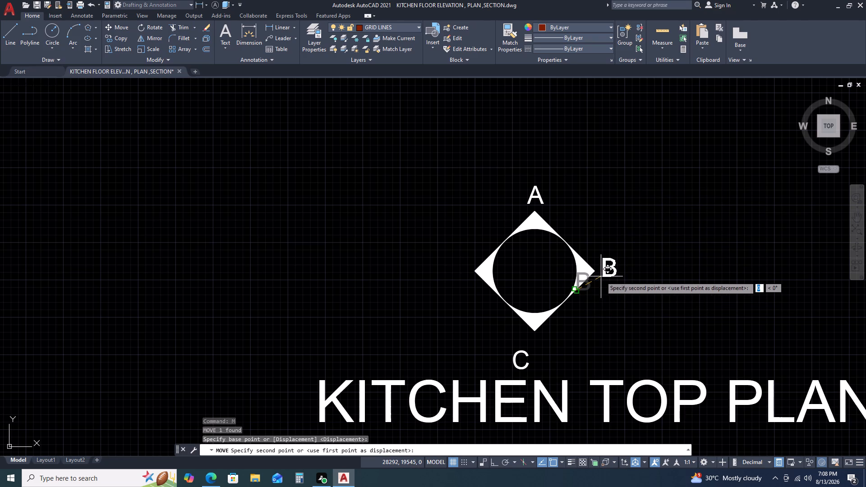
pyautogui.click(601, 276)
# Move the letter B just clear of the elevation symbol's side point and level with it.
pyautogui.click(585, 288)
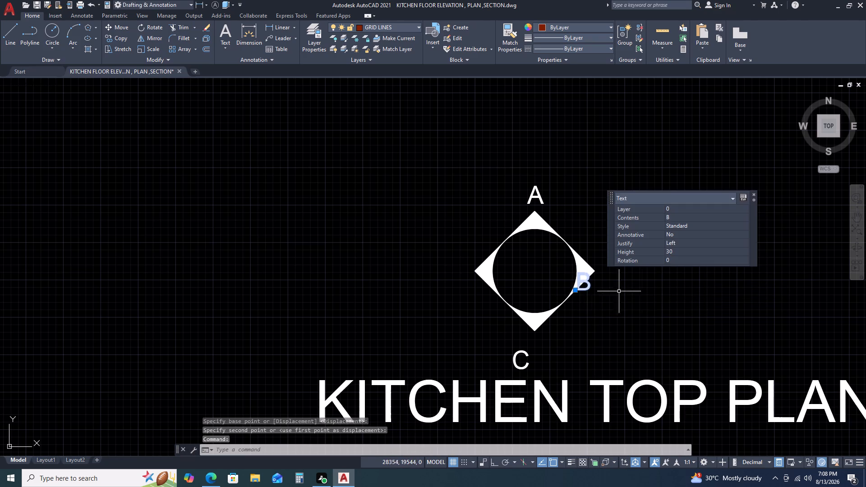
pyautogui.press('m')
pyautogui.press('space')
pyautogui.scroll(1, 588, 280)
pyautogui.click(588, 282)
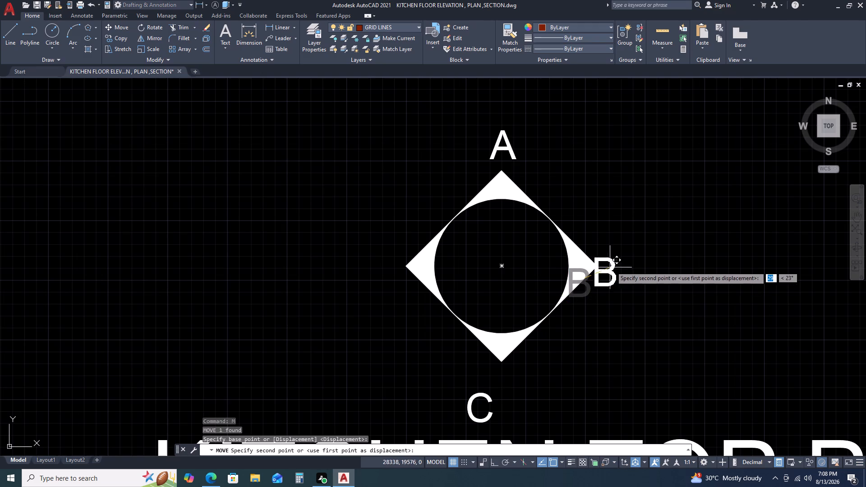
pyautogui.click(632, 257)
# Move the letter C so it is centred just below the lower point of the elevation symbol, above the plan title.
pyautogui.scroll(-1, 591, 294)
pyautogui.moveTo(604, 316); pyautogui.dragTo(577, 257, button='middle')
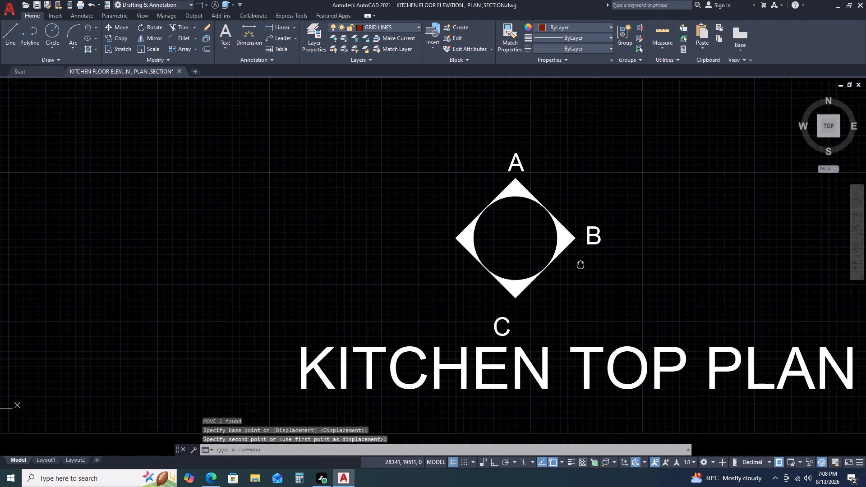
pyautogui.scroll(2, 511, 316)
pyautogui.moveTo(492, 300); pyautogui.dragTo(487, 291)
pyautogui.click(463, 252)
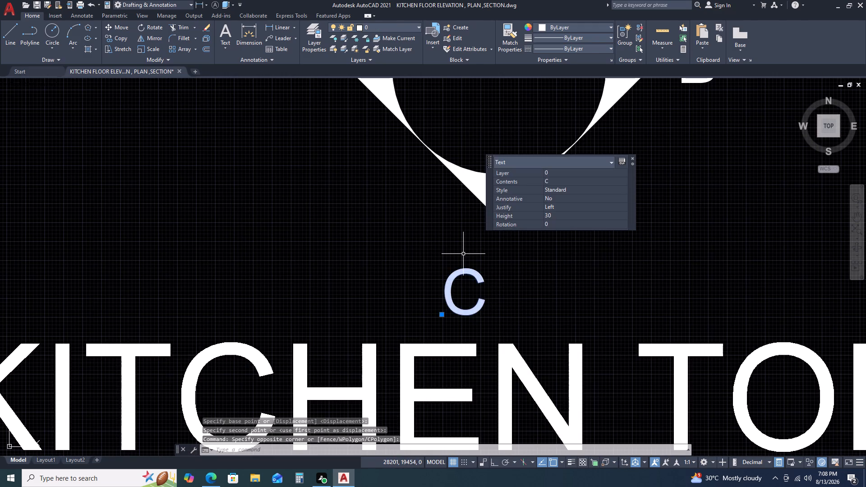
pyautogui.write('M')
pyautogui.press('space')
pyautogui.moveTo(493, 282); pyautogui.dragTo(498, 276)
pyautogui.click(531, 252)
pyautogui.scroll(-2, 534, 248)
pyautogui.press('Escape')
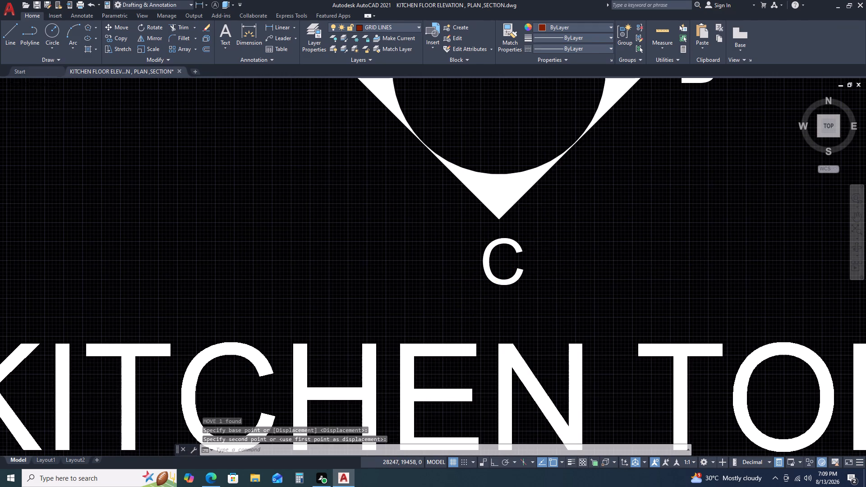
# Shift the 820 door-opening dimension line of the kitchen top plan closer to the door swing.
pyautogui.scroll(-5, 534, 248)
pyautogui.moveTo(597, 291); pyautogui.dragTo(510, 239, button='middle')
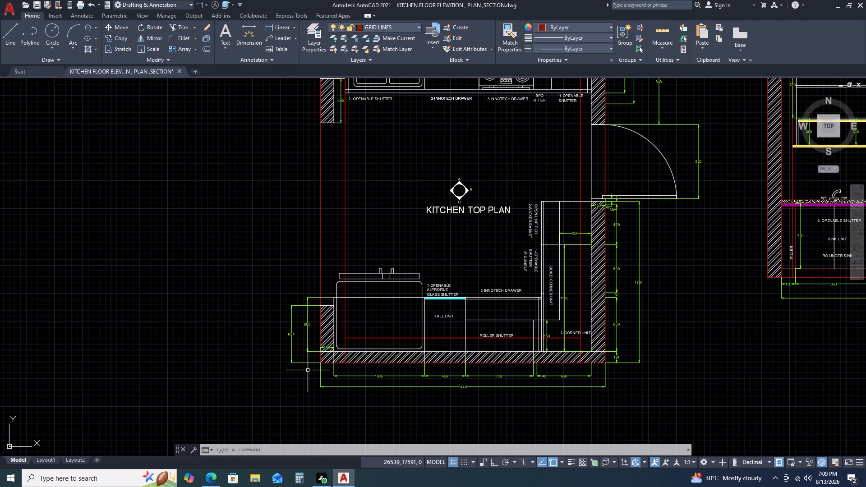
pyautogui.scroll(-1, 477, 364)
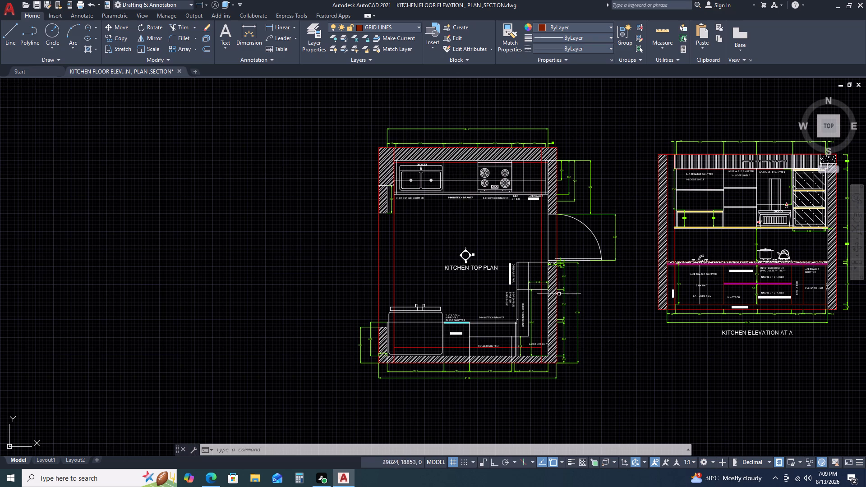
pyautogui.moveTo(606, 311); pyautogui.dragTo(493, 311, button='middle')
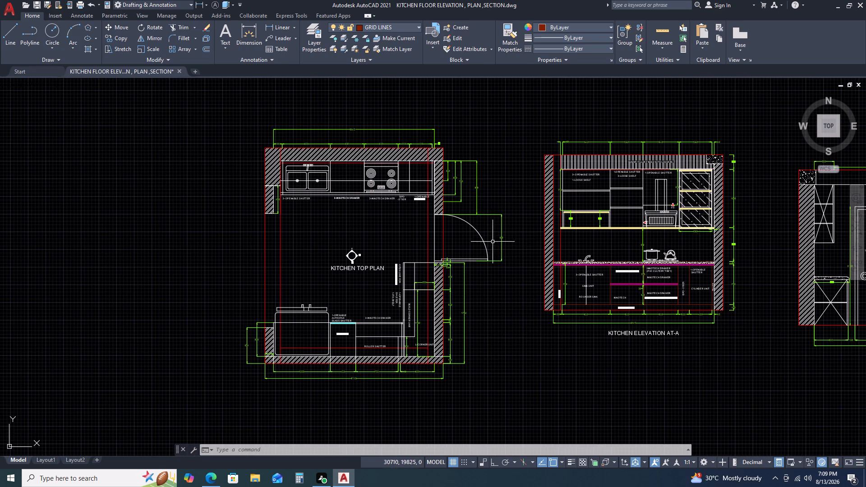
pyautogui.click(502, 232)
pyautogui.scroll(4, 498, 243)
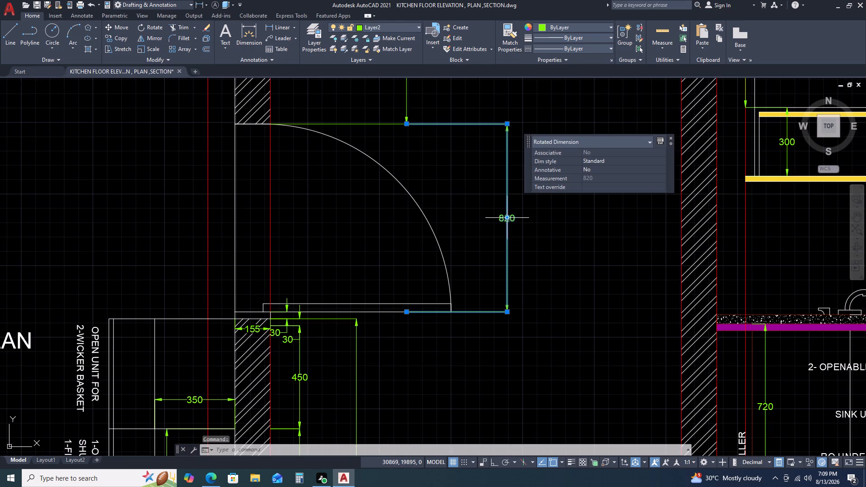
pyautogui.click(507, 220)
pyautogui.click(473, 220)
pyautogui.press('Escape')
# Move the upright red VS marker and its label above the cooker hood in kitchen elevation A slightly upward.
pyautogui.scroll(-3, 456, 243)
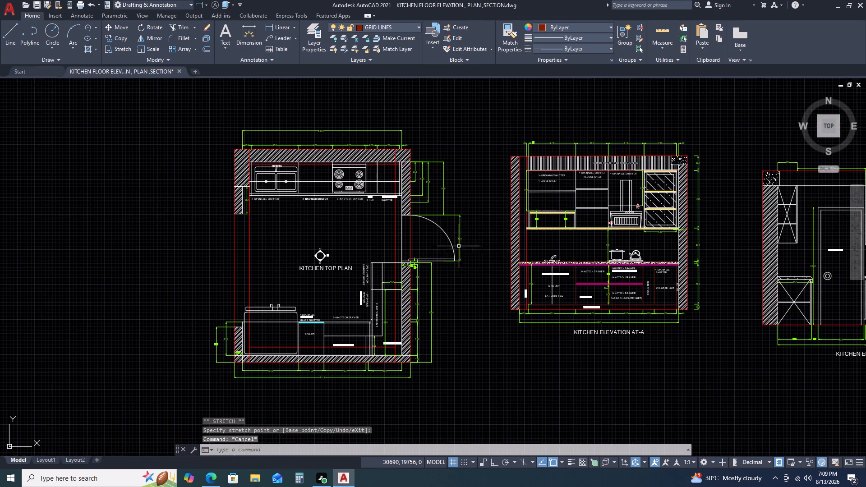
pyautogui.moveTo(480, 248); pyautogui.dragTo(405, 249, button='middle')
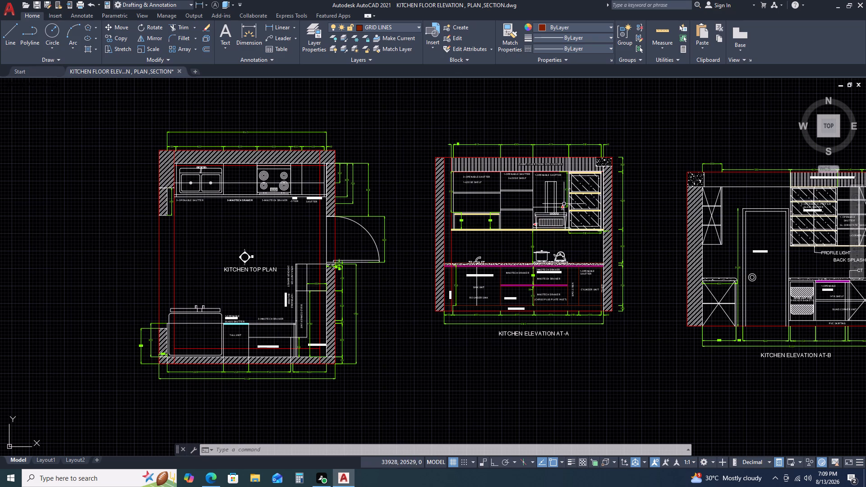
pyautogui.scroll(3, 563, 204)
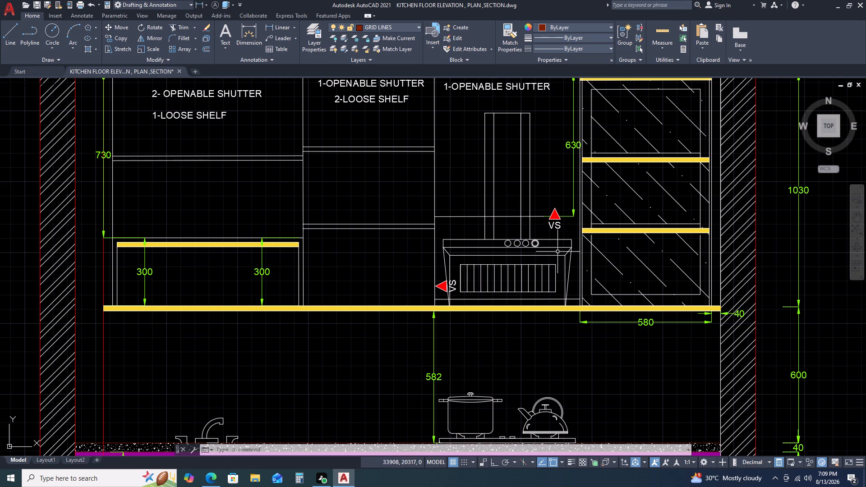
pyautogui.scroll(3, 543, 213)
pyautogui.moveTo(544, 177); pyautogui.dragTo(544, 184)
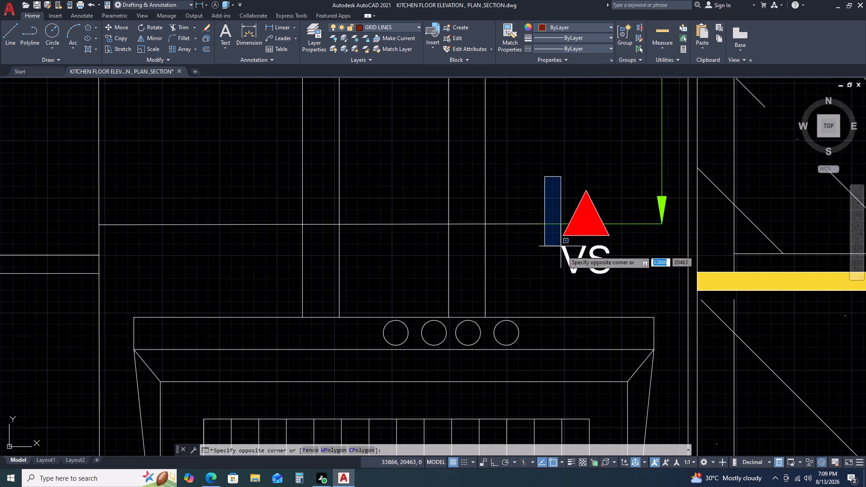
pyautogui.click(627, 294)
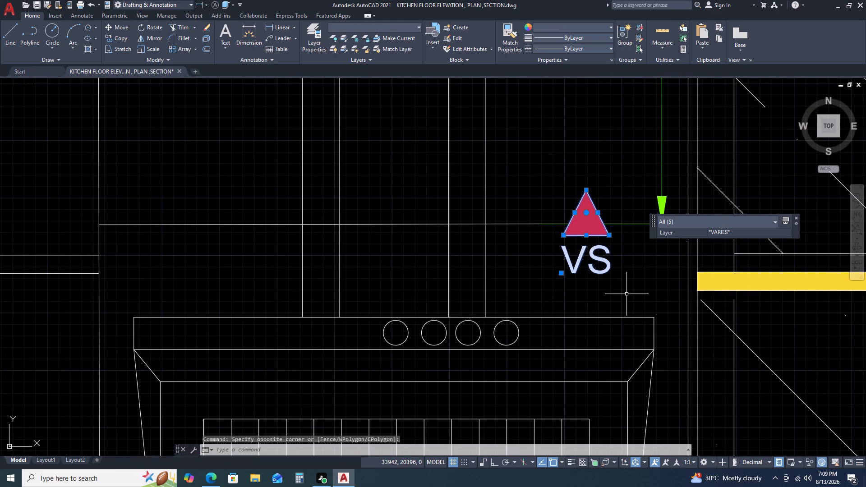
pyautogui.write('M')
pyautogui.press('space')
pyautogui.click(626, 294)
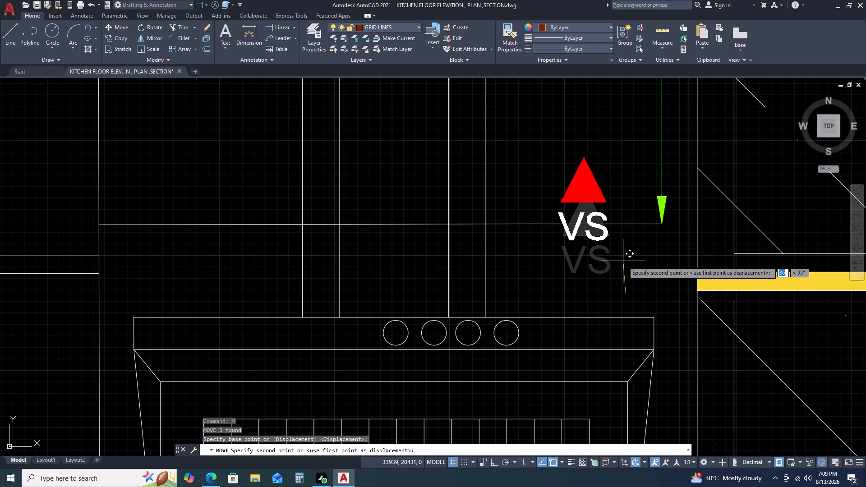
pyautogui.click(623, 265)
# Review the VS markers in elevation A, the overall plan and elevation layout, and the base units of elevation B.
pyautogui.scroll(-3, 603, 241)
pyautogui.scroll(2, 499, 323)
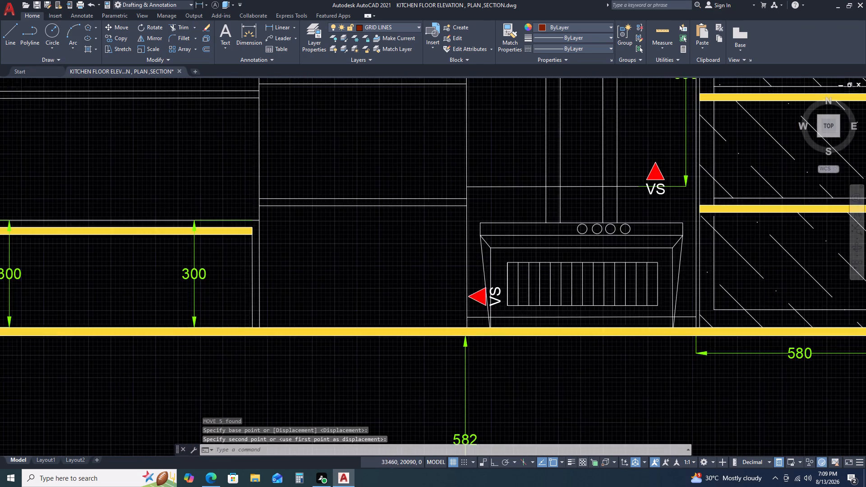
pyautogui.scroll(-3, 506, 316)
pyautogui.moveTo(725, 315); pyautogui.dragTo(645, 283, button='middle')
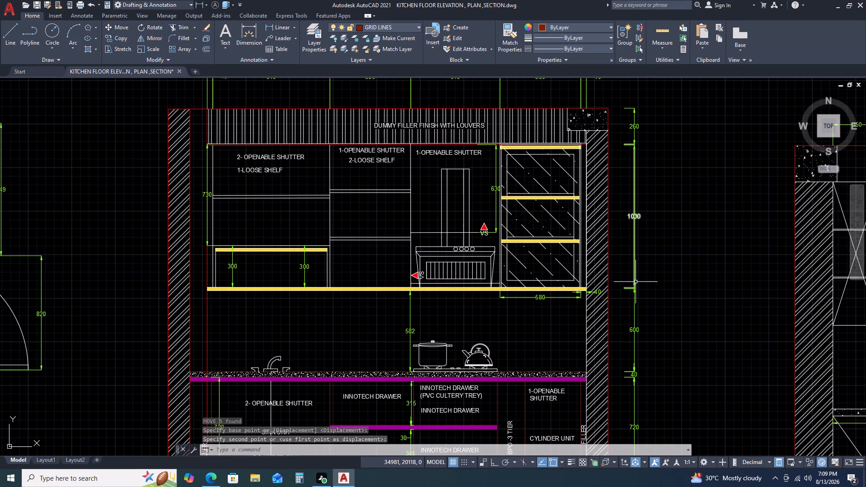
pyautogui.scroll(-3, 636, 290)
pyautogui.scroll(2, 588, 378)
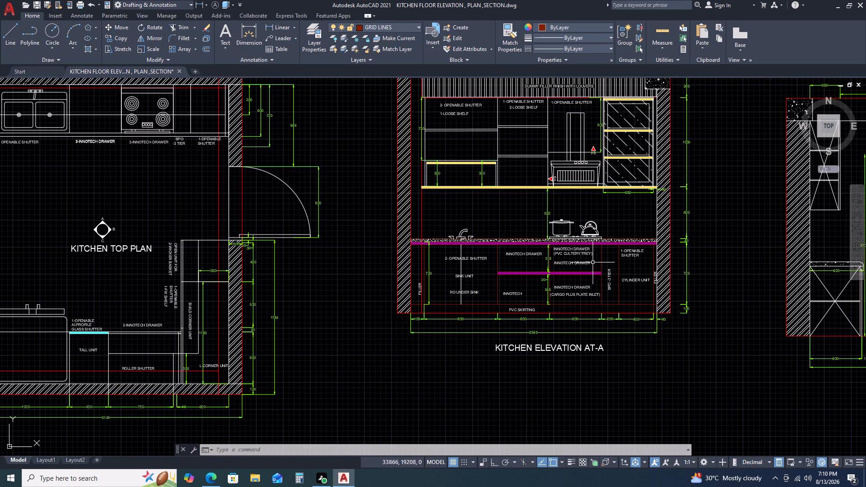
pyautogui.scroll(1, 645, 204)
pyautogui.scroll(-3, 612, 234)
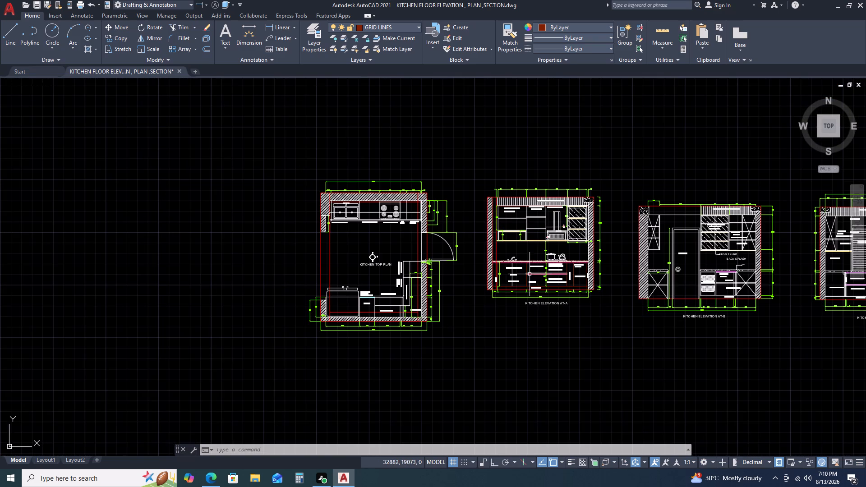
pyautogui.moveTo(629, 299); pyautogui.dragTo(534, 271, button='middle')
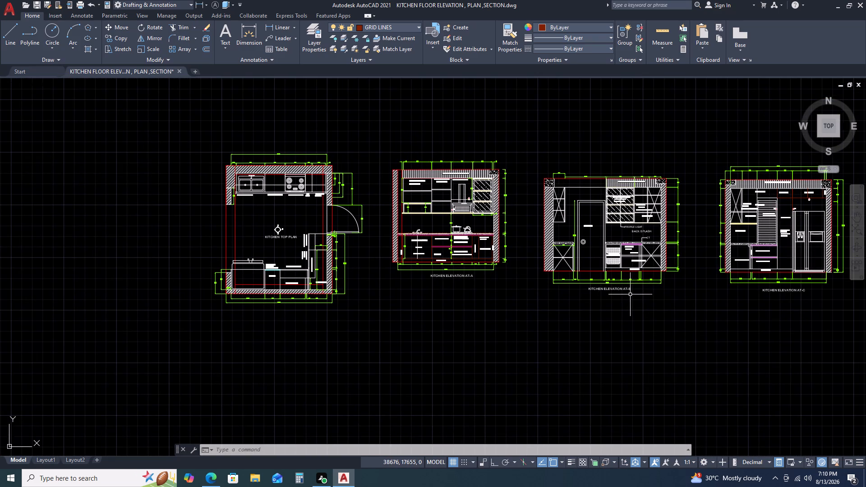
pyautogui.scroll(2, 669, 231)
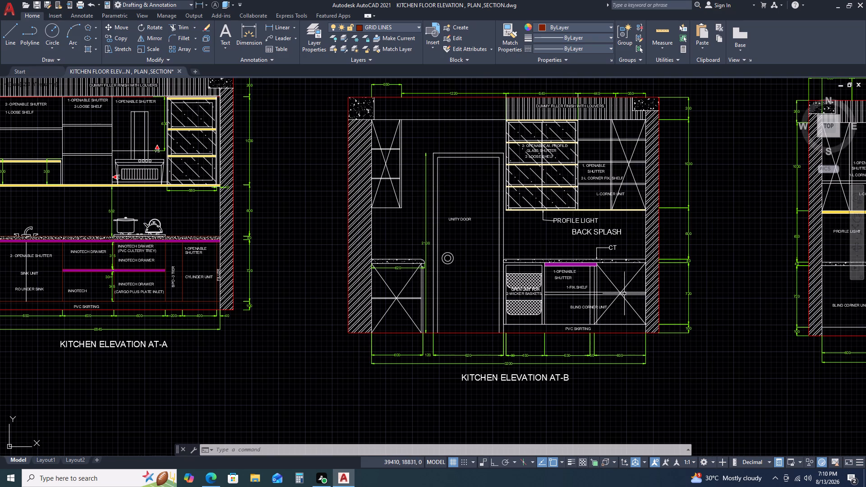
pyautogui.scroll(2, 537, 295)
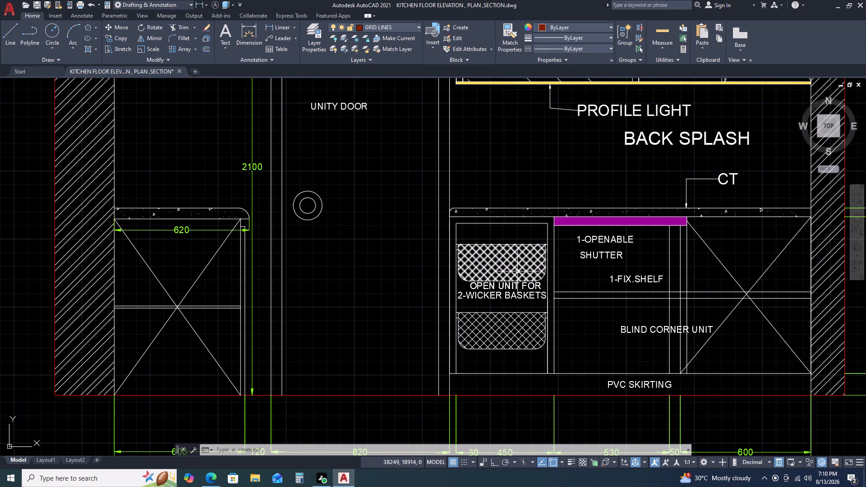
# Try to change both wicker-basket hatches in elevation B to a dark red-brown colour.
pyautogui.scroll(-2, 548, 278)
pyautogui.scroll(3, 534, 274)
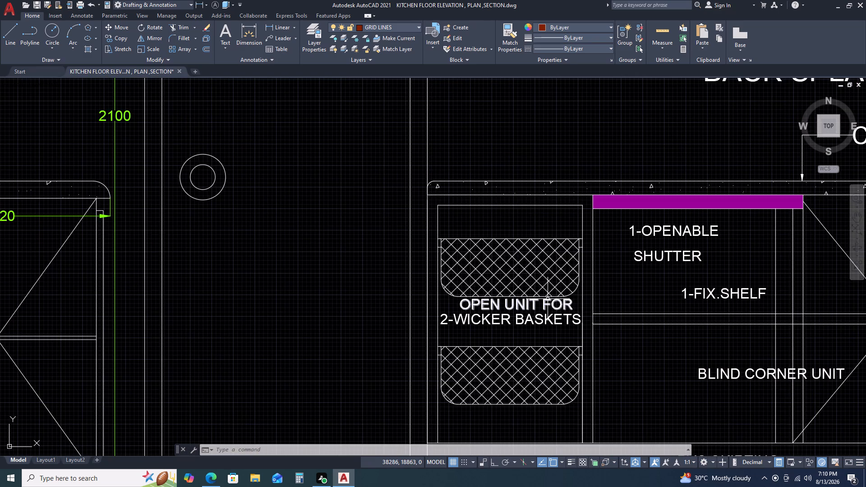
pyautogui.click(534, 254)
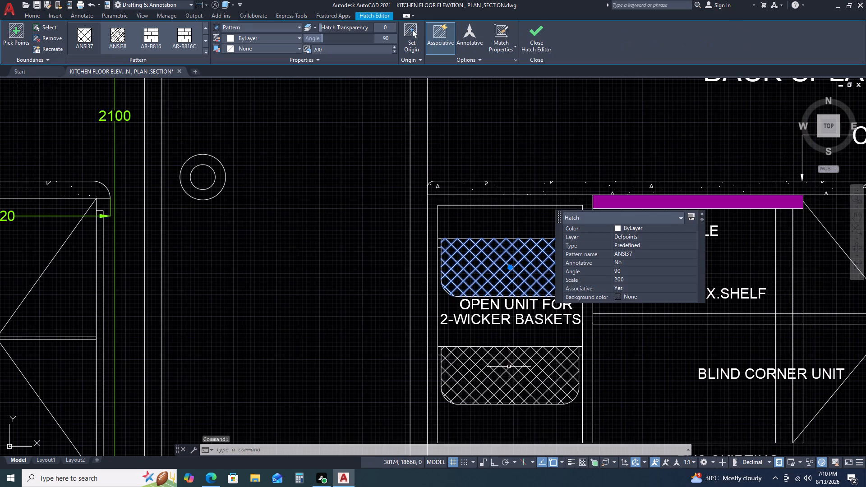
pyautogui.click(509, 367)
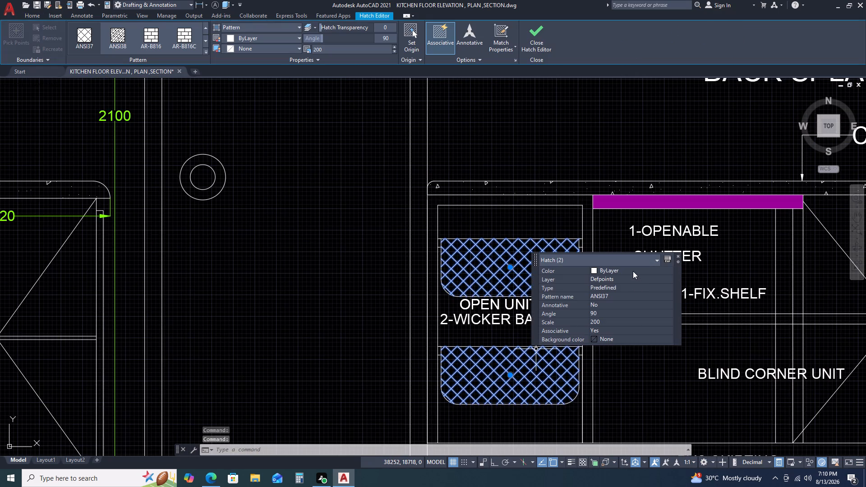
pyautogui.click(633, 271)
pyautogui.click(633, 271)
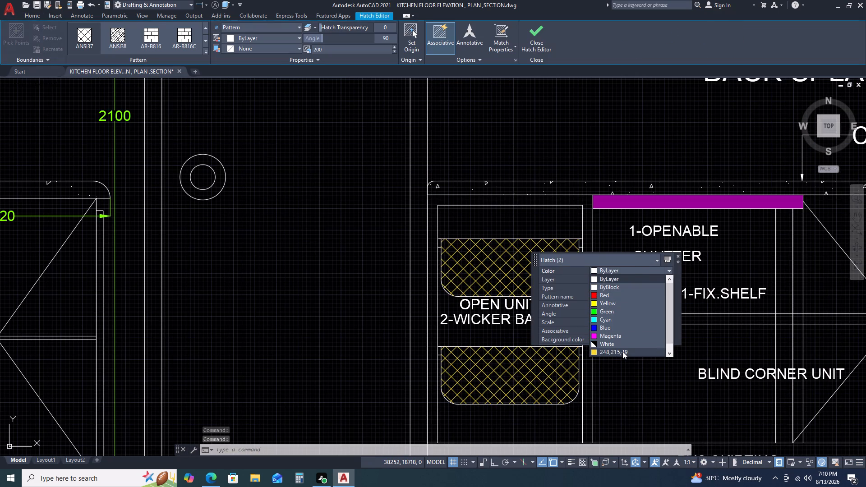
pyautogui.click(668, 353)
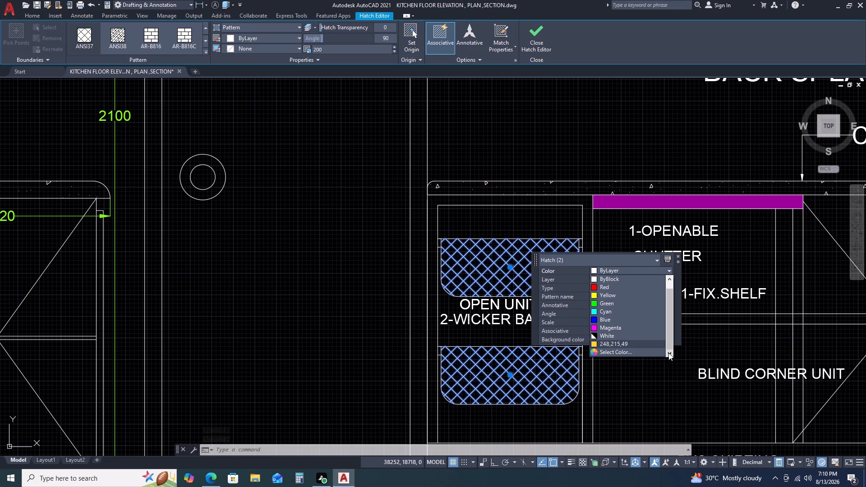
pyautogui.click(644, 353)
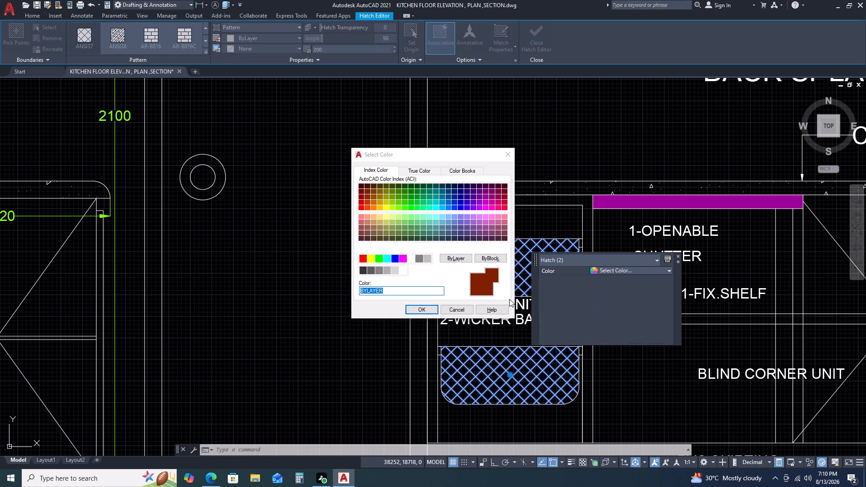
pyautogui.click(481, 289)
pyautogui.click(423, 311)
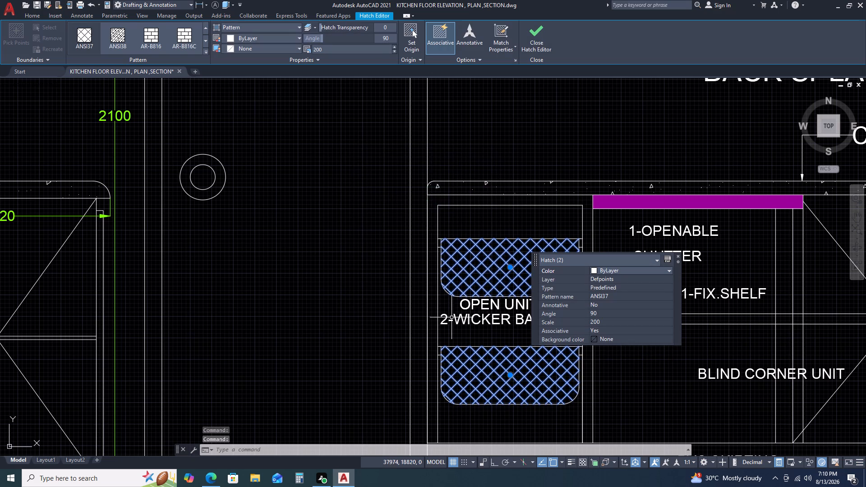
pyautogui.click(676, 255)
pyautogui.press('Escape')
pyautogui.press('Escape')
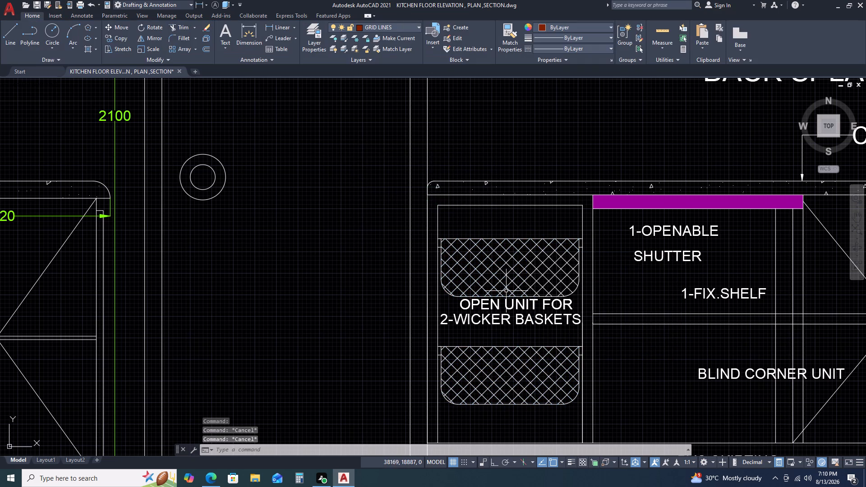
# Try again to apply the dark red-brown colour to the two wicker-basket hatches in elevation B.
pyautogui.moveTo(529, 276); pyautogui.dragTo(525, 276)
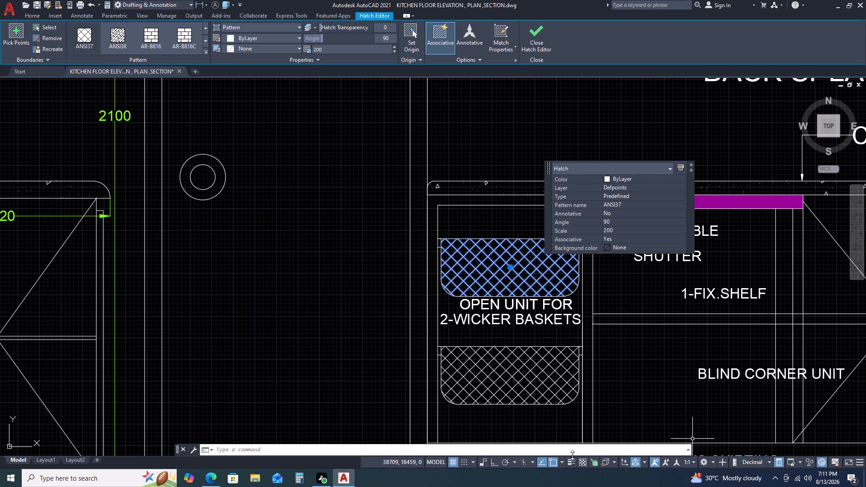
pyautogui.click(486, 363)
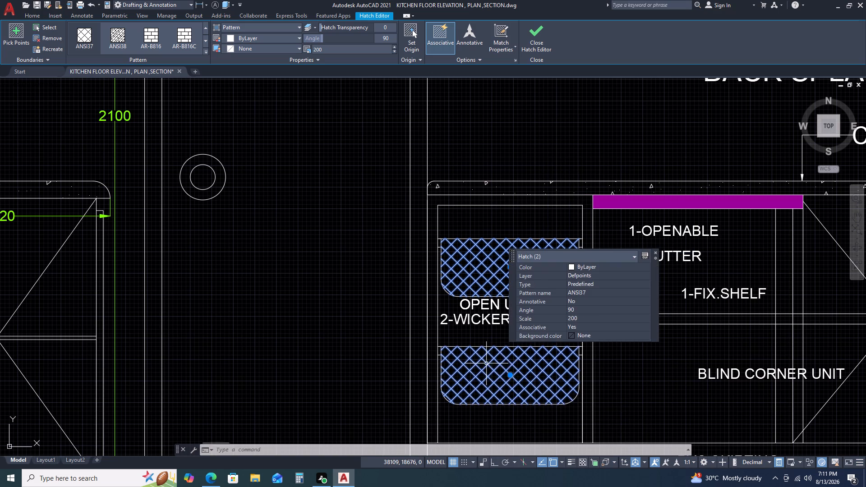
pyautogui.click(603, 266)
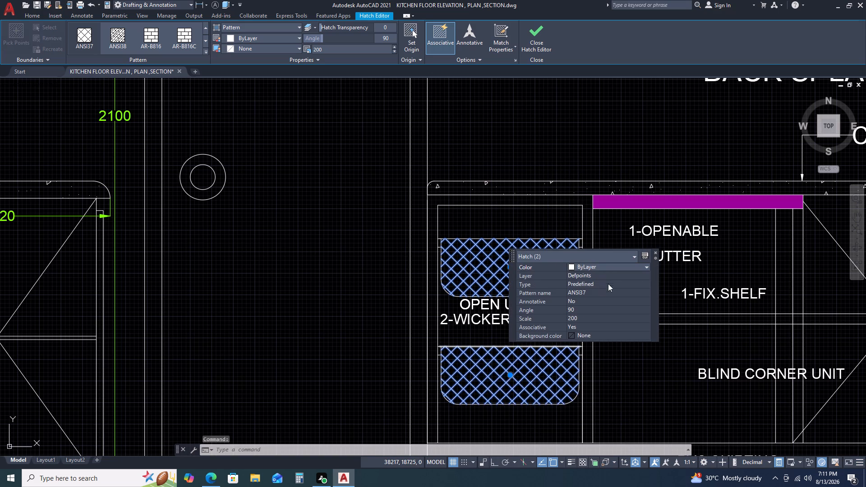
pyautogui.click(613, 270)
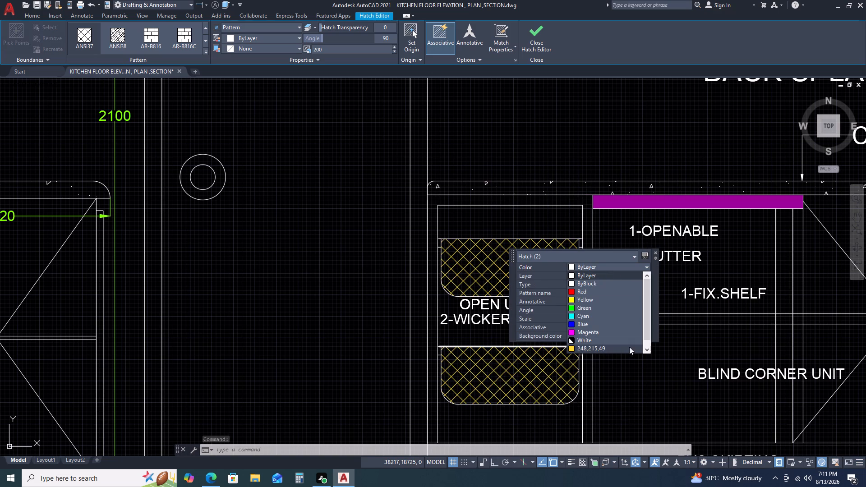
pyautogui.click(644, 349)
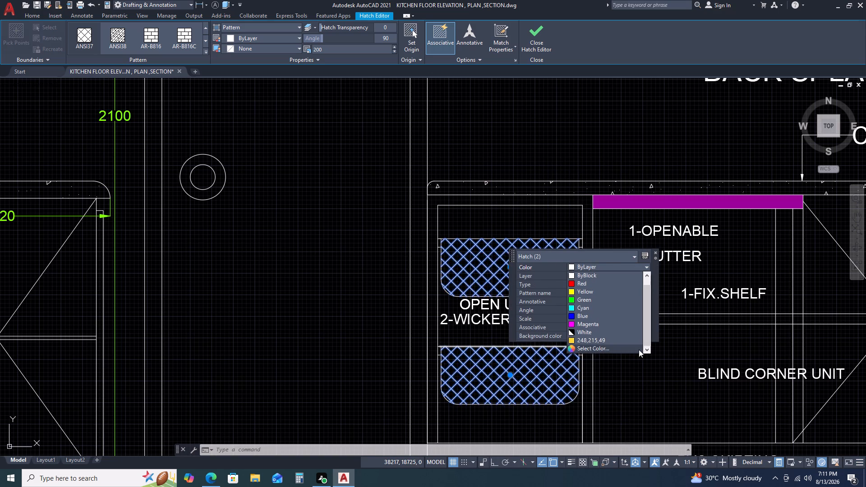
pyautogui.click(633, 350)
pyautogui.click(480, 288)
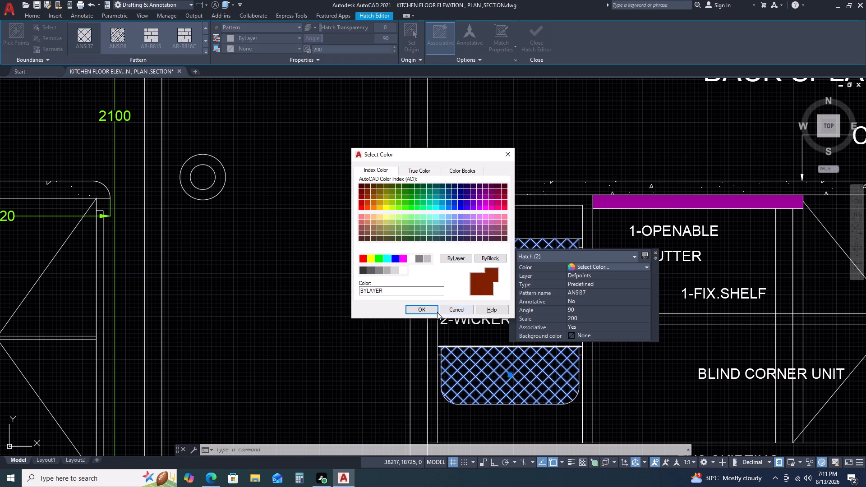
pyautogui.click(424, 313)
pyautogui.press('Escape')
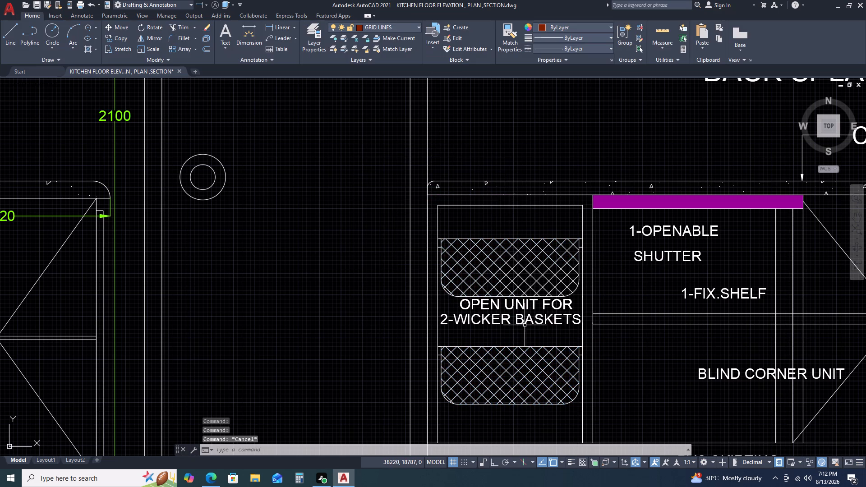
# Set the colour of both wicker-basket hatches in elevation B to index colour 26.
pyautogui.click(528, 361)
pyautogui.click(512, 271)
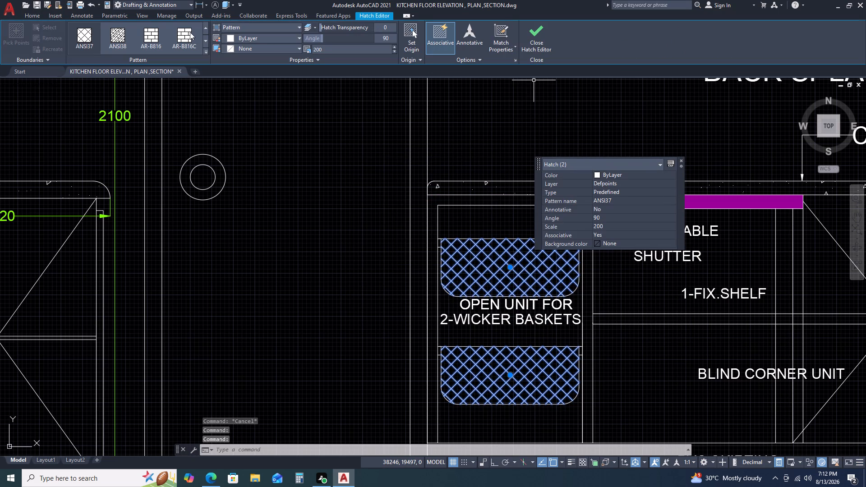
pyautogui.click(242, 35)
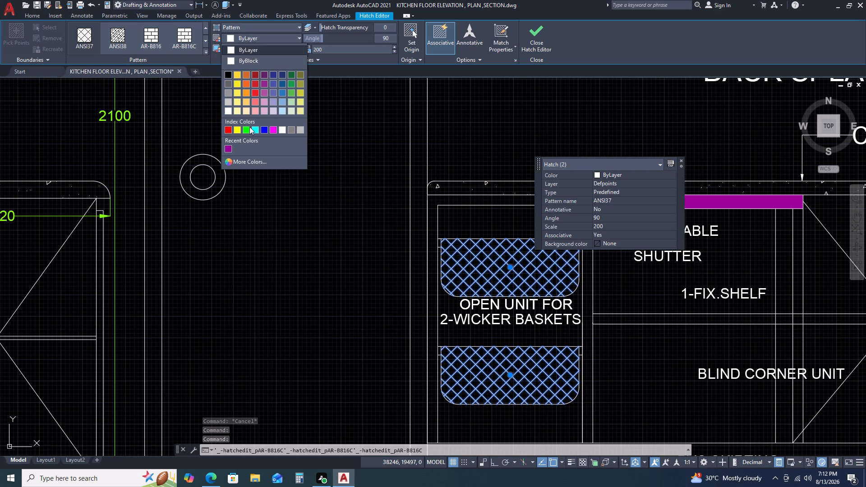
pyautogui.click(240, 162)
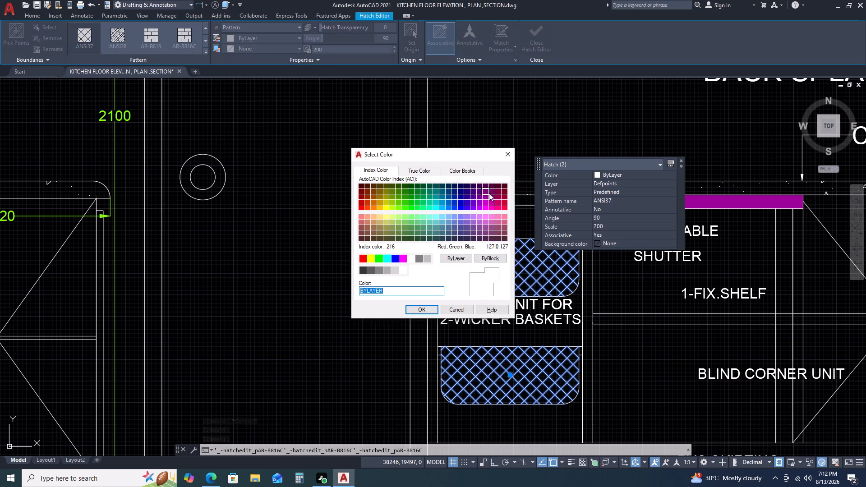
pyautogui.click(367, 190)
pyautogui.click(419, 310)
pyautogui.press('Escape')
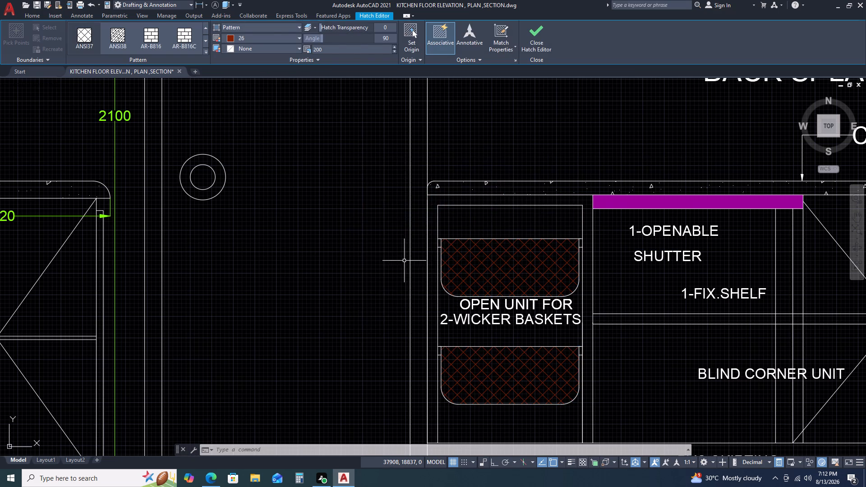
pyautogui.press('Escape')
# Review the overall layout of the kitchen plan and elevations A to C.
pyautogui.scroll(-4, 526, 179)
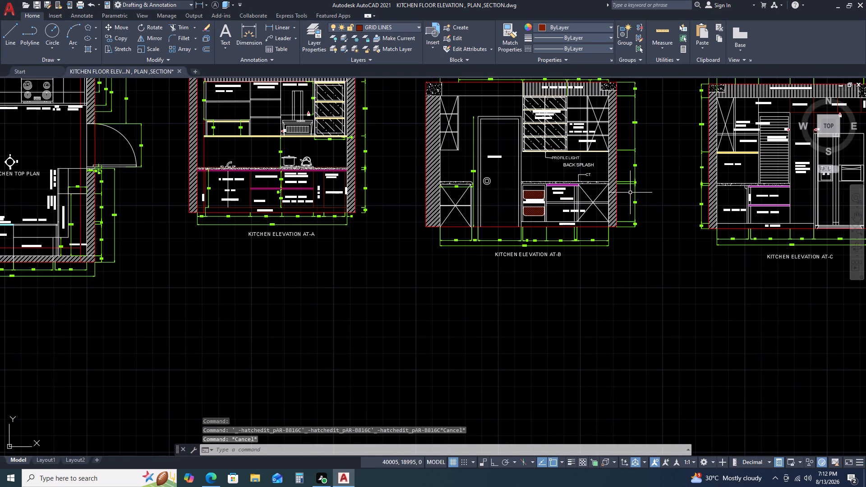
pyautogui.scroll(-1, 649, 217)
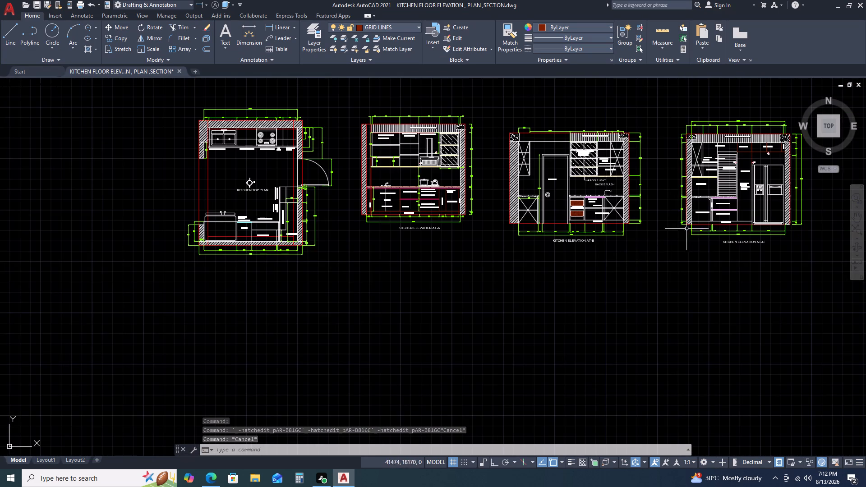
pyautogui.scroll(2, 463, 133)
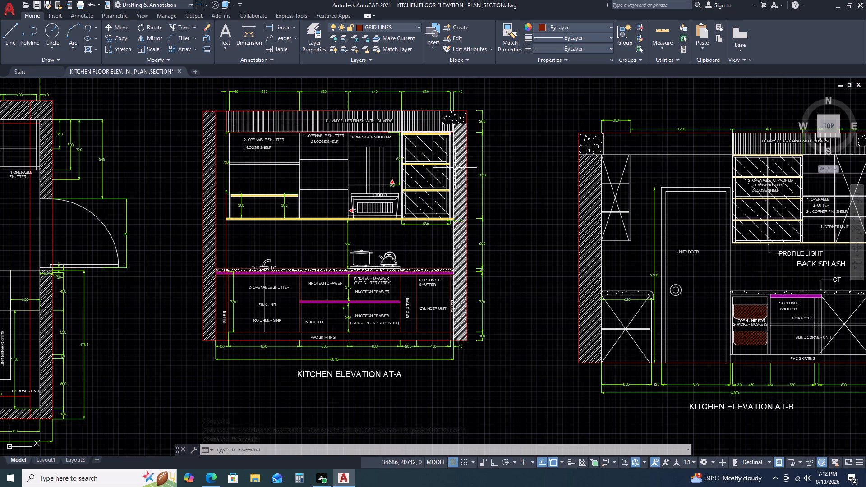
pyautogui.scroll(-2, 447, 177)
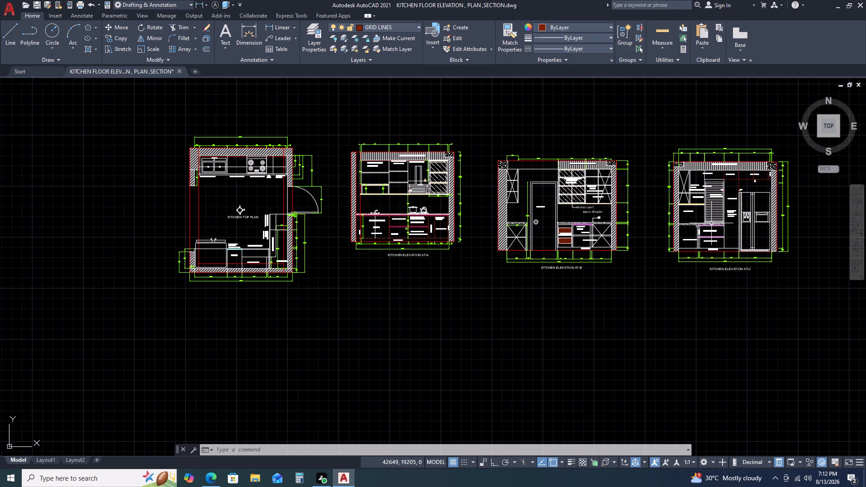
pyautogui.scroll(1, 745, 191)
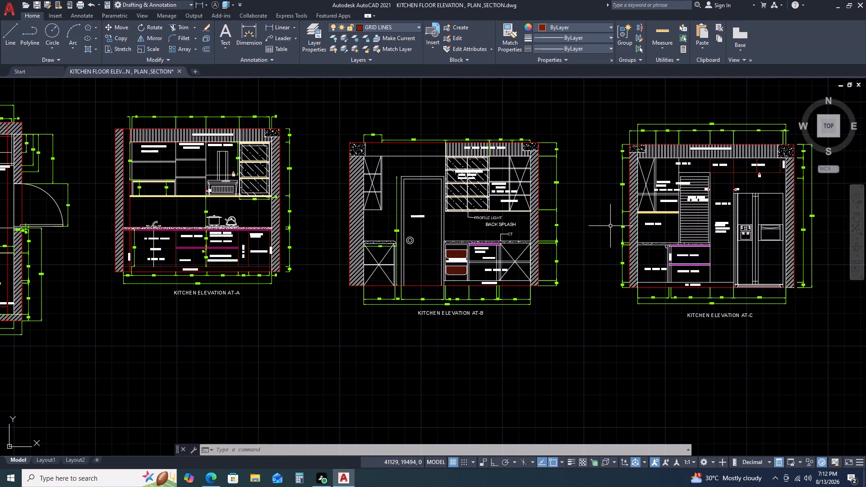
pyautogui.scroll(-2, 604, 229)
pyautogui.moveTo(671, 247); pyautogui.dragTo(588, 204, button='middle')
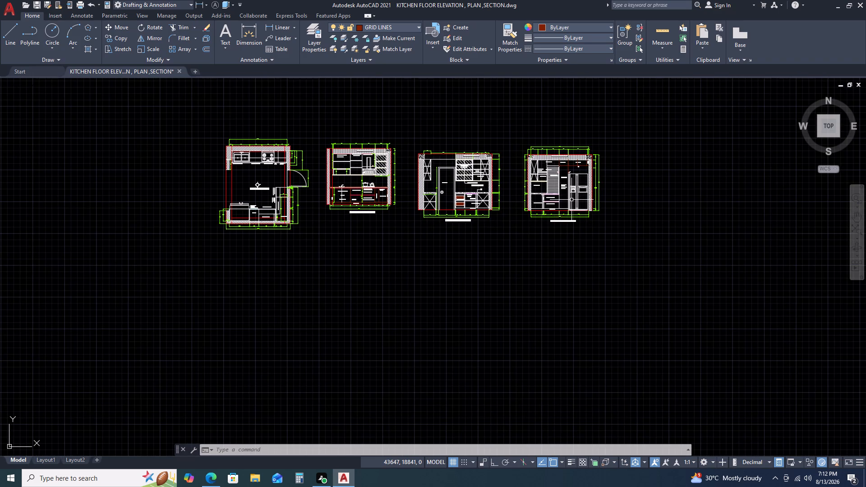
# Save the drawing.
pyautogui.hotkey('ctrl', 's')
pyautogui.hotkey('ctrl', 's')
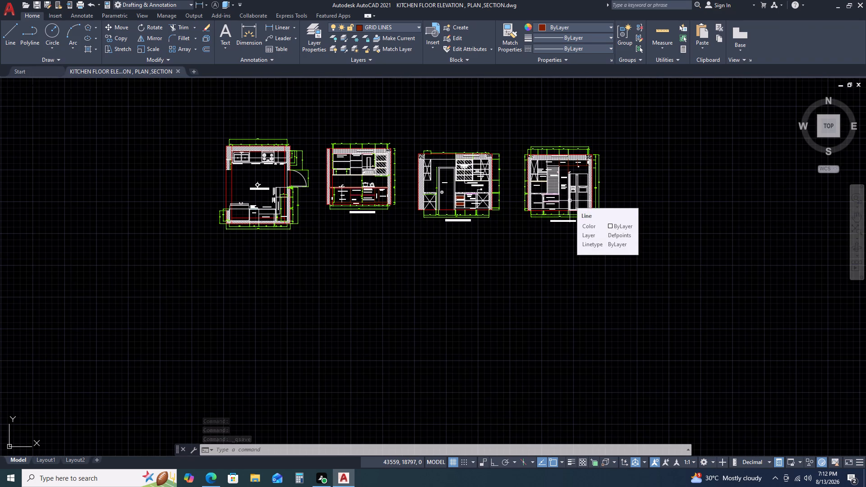
# Examine the labels and markers in elevations B and C, including the unity door and base units.
pyautogui.scroll(3, 521, 167)
pyautogui.scroll(1, 585, 176)
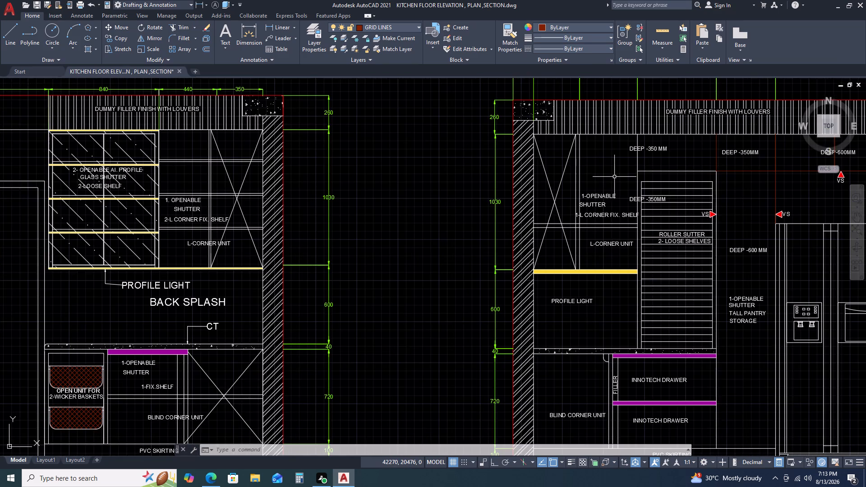
pyautogui.moveTo(614, 177); pyautogui.dragTo(527, 176, button='middle')
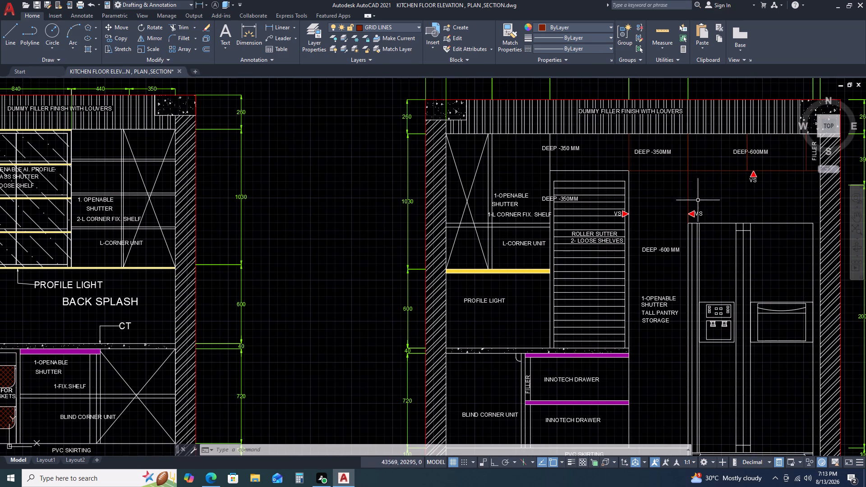
pyautogui.scroll(-2, 723, 195)
pyautogui.scroll(-2, 518, 223)
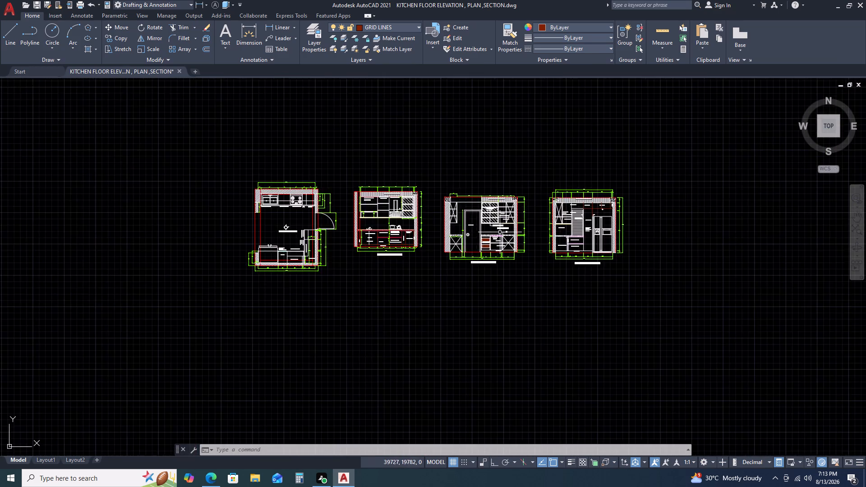
pyautogui.scroll(6, 468, 231)
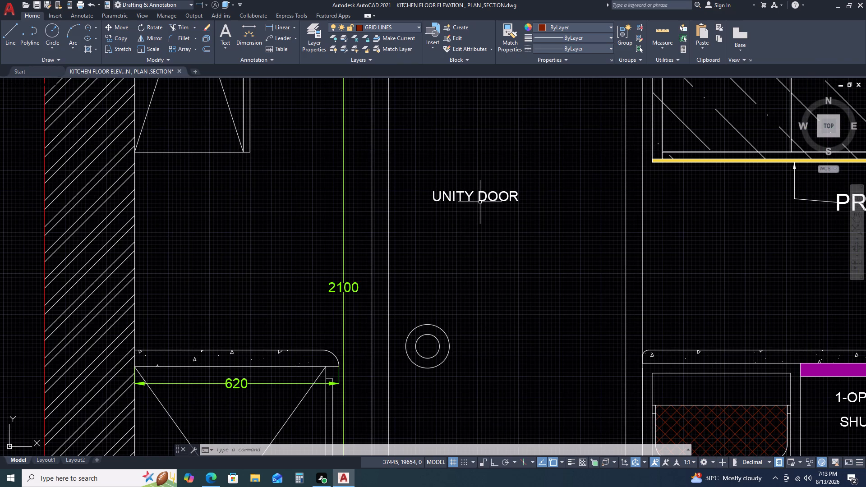
pyautogui.scroll(-3, 485, 202)
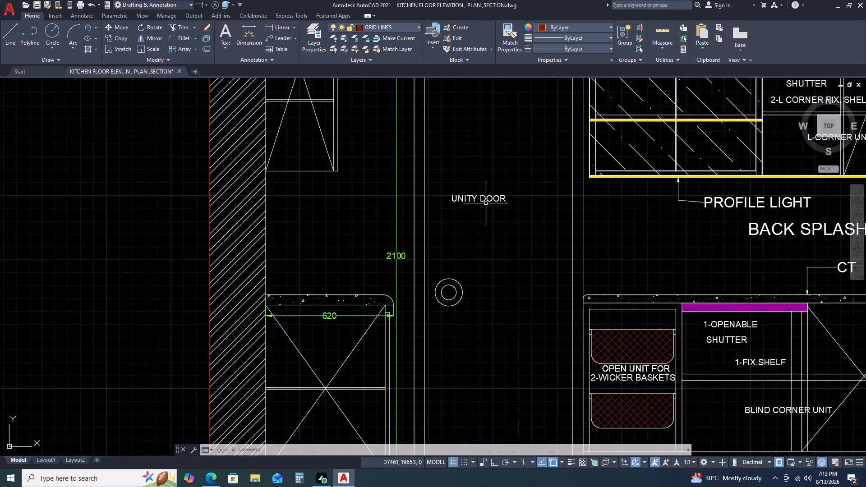
pyautogui.scroll(-2, 509, 206)
pyautogui.scroll(1, 708, 272)
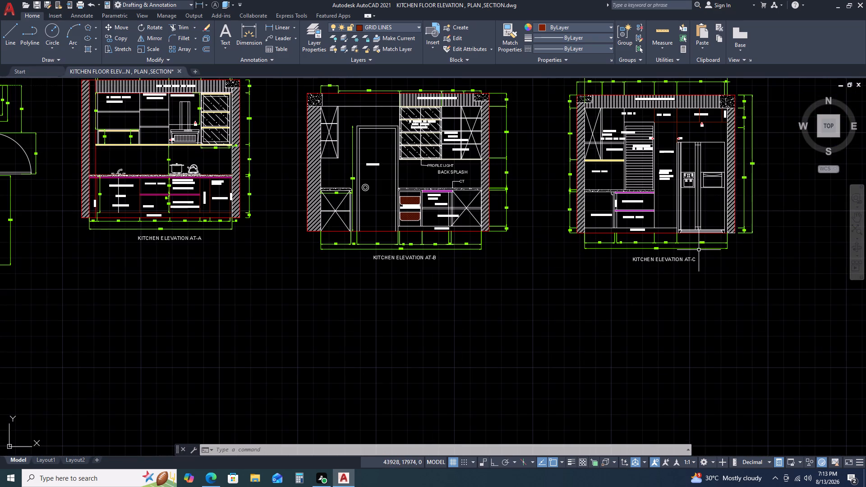
# Set the text height of the kitchen plan title and the three elevation titles A, B and C to 100.
pyautogui.click(699, 250)
pyautogui.click(671, 263)
pyautogui.moveTo(430, 253); pyautogui.dragTo(426, 253)
pyautogui.click(385, 272)
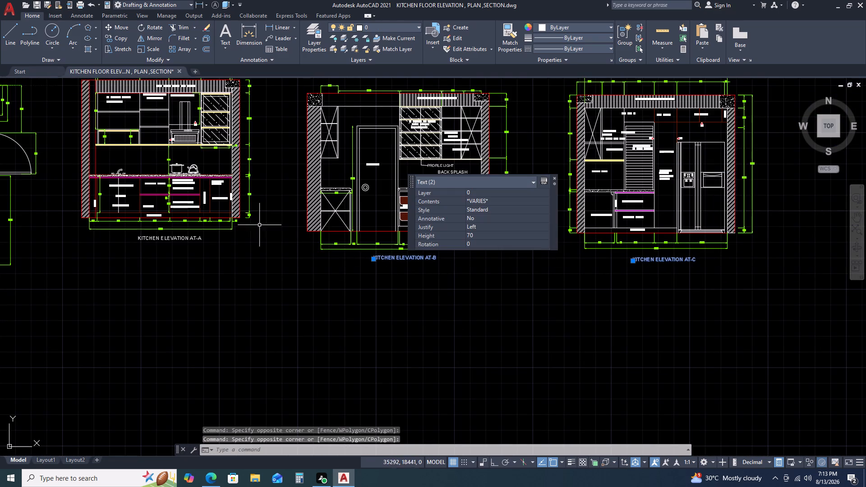
pyautogui.click(165, 236)
pyautogui.scroll(-3, 155, 244)
pyautogui.scroll(4, 94, 227)
pyautogui.click(87, 239)
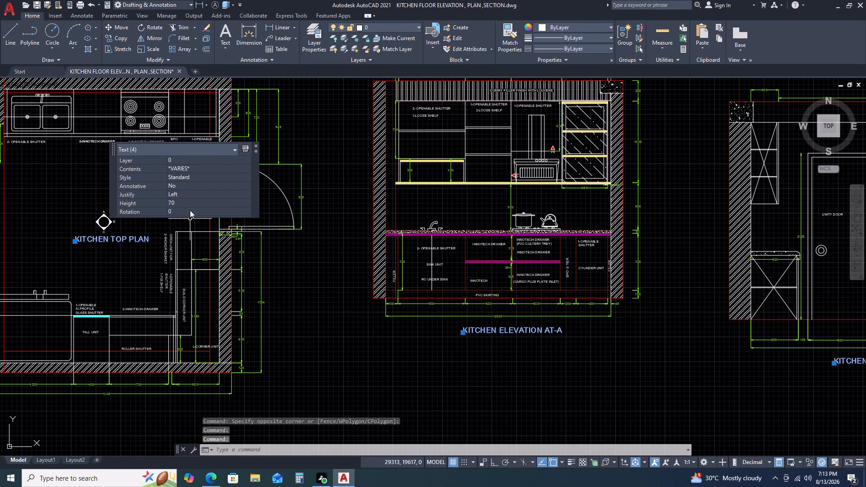
pyautogui.click(190, 207)
pyautogui.click(190, 205)
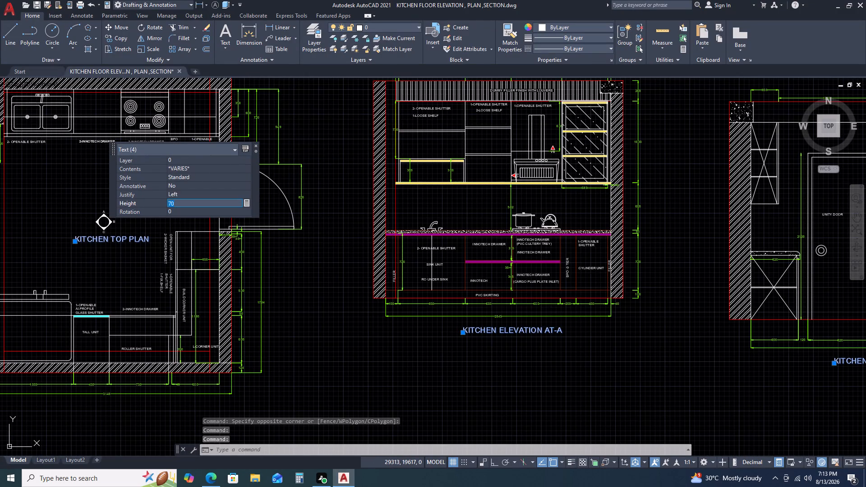
pyautogui.write('100')
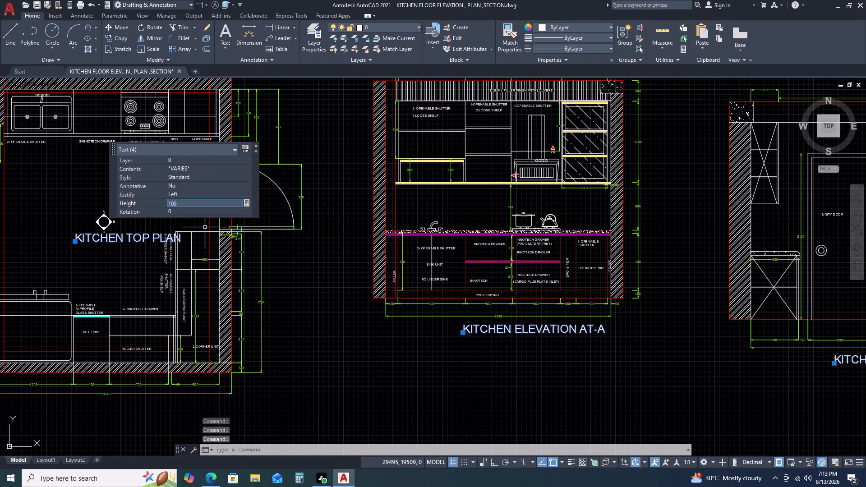
pyautogui.press('Return')
pyautogui.press('Escape')
# Move the KITCHEN TOP PLAN title left and slightly down, clear of the wicker-basket unit label and centred under the elevation marker.
pyautogui.scroll(-3, 419, 235)
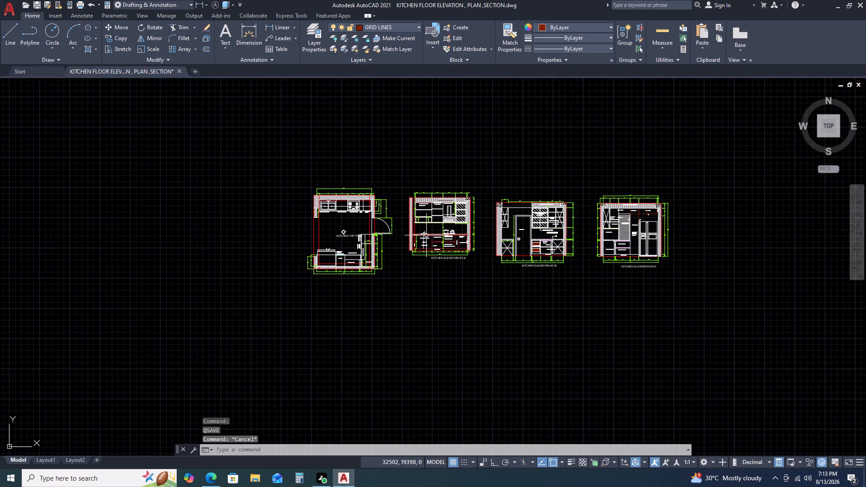
pyautogui.moveTo(505, 291); pyautogui.dragTo(508, 273, button='middle')
pyautogui.scroll(3, 554, 234)
pyautogui.moveTo(532, 291); pyautogui.dragTo(534, 279, button='middle')
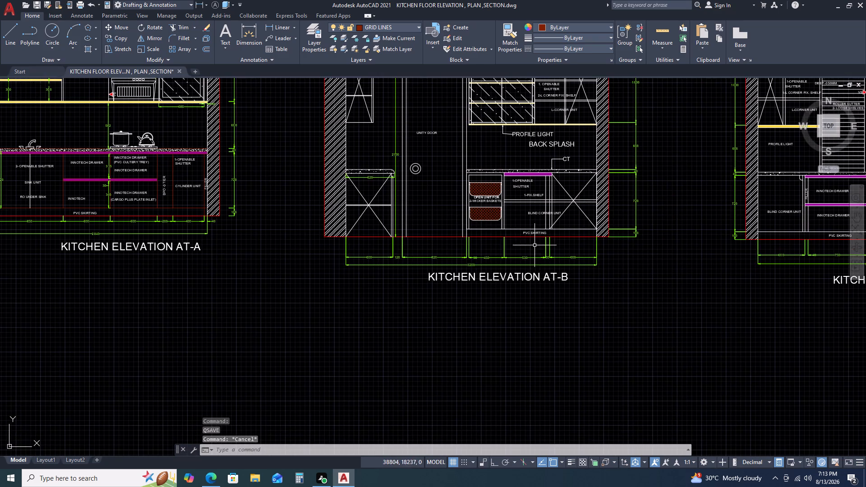
pyautogui.scroll(-2, 392, 278)
pyautogui.moveTo(146, 266); pyautogui.dragTo(311, 262, button='middle')
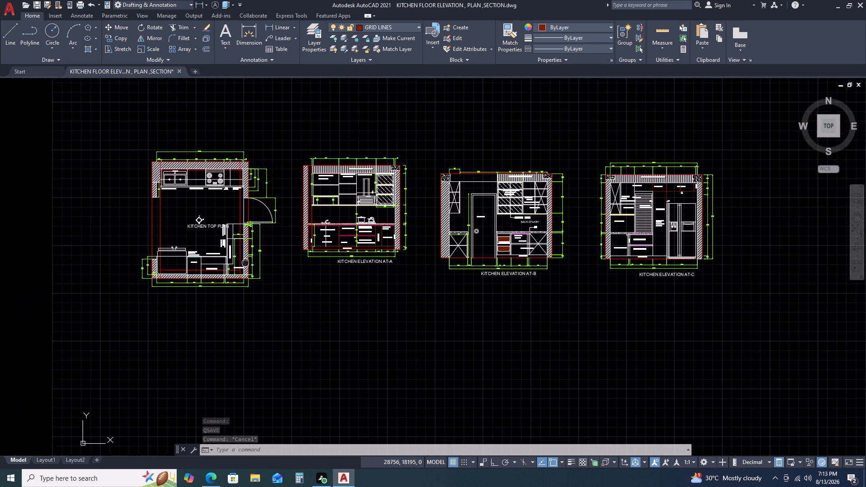
pyautogui.moveTo(311, 262); pyautogui.dragTo(312, 262, button='middle')
pyautogui.scroll(3, 293, 233)
pyautogui.click(326, 195)
pyautogui.click(318, 211)
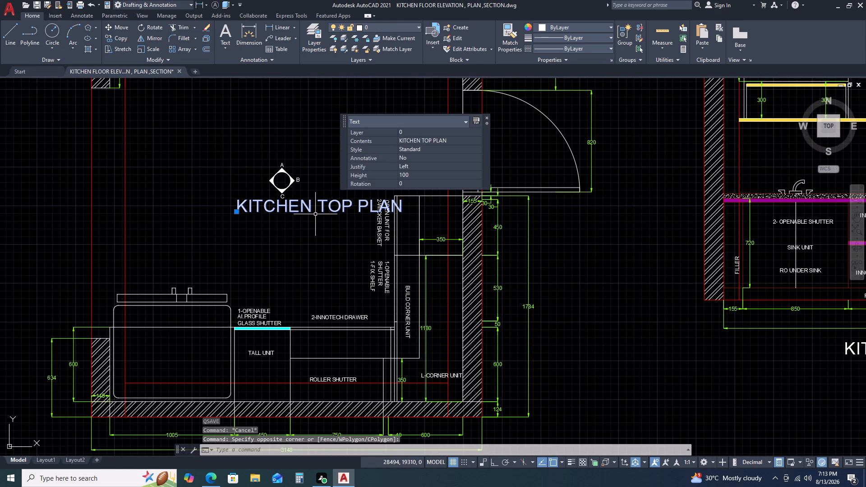
pyautogui.write('M')
pyautogui.press('space')
pyautogui.click(315, 215)
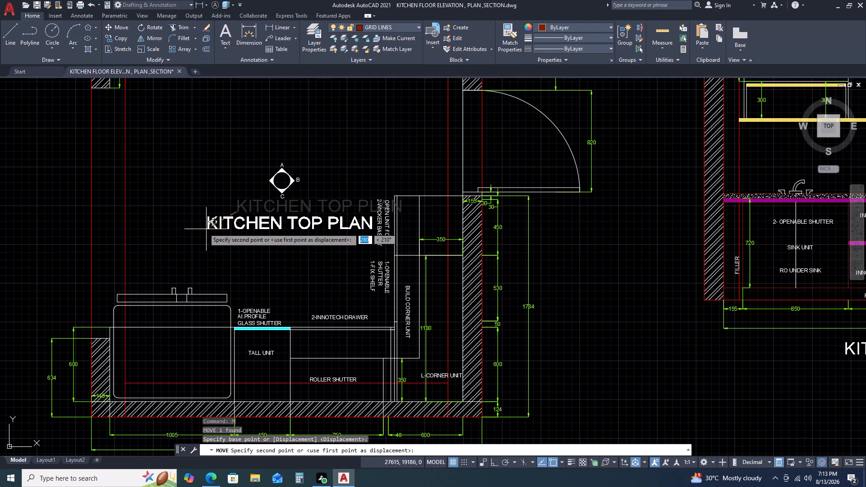
pyautogui.click(191, 223)
pyautogui.press('Escape')
pyautogui.scroll(-2, 340, 217)
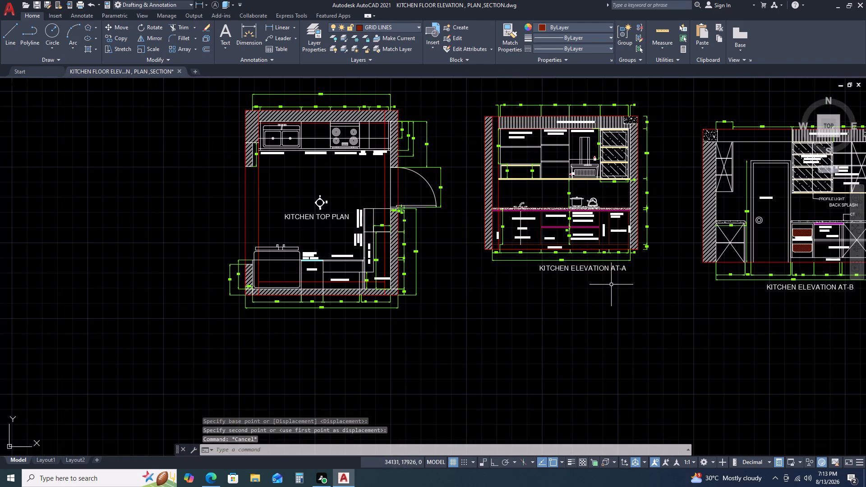
# Draw a horizontal construction line just below the kitchen plan and elevations as an alignment guide.
pyautogui.scroll(1, 613, 287)
pyautogui.click(601, 254)
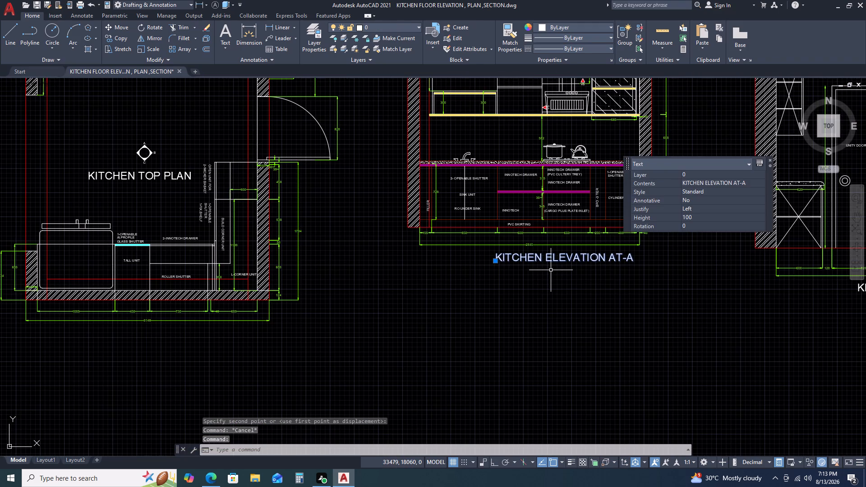
pyautogui.scroll(-2, 561, 268)
pyautogui.moveTo(575, 283); pyautogui.dragTo(546, 278, button='middle')
pyautogui.scroll(-2, 580, 302)
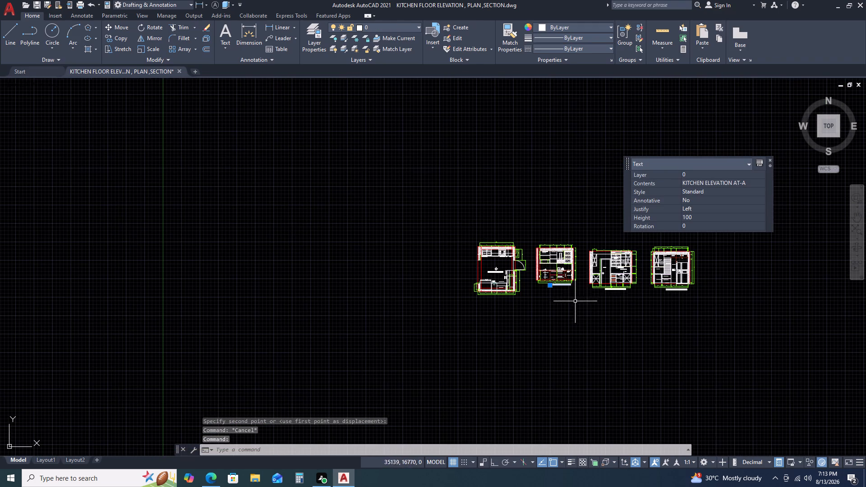
pyautogui.press('x')
pyautogui.write('L H')
pyautogui.press('space')
pyautogui.click(517, 310)
pyautogui.press('Escape')
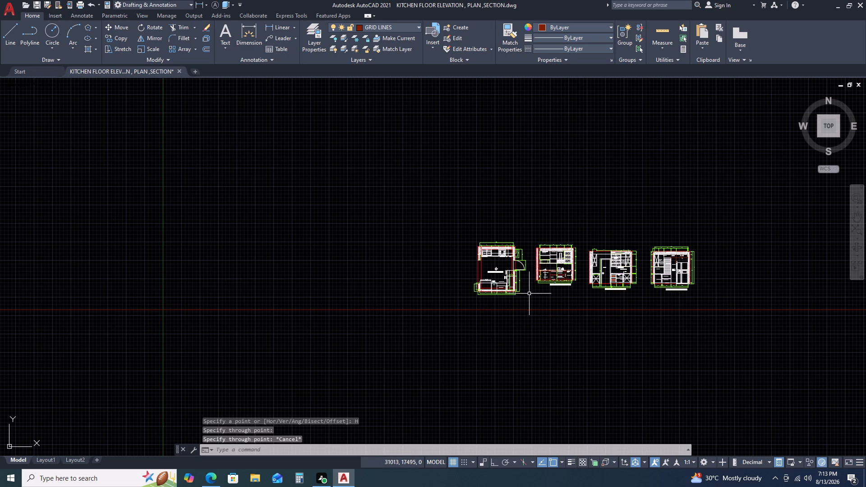
# Move the entire kitchen plan, with its dimensions and title, down so its bottom wall sits near the construction line.
pyautogui.scroll(2, 530, 293)
pyautogui.click(350, 135)
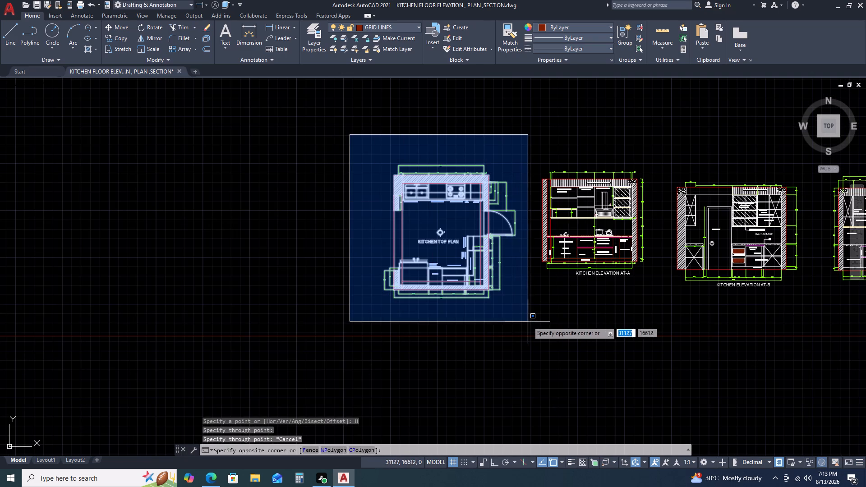
pyautogui.click(528, 317)
pyautogui.write('M')
pyautogui.press('space')
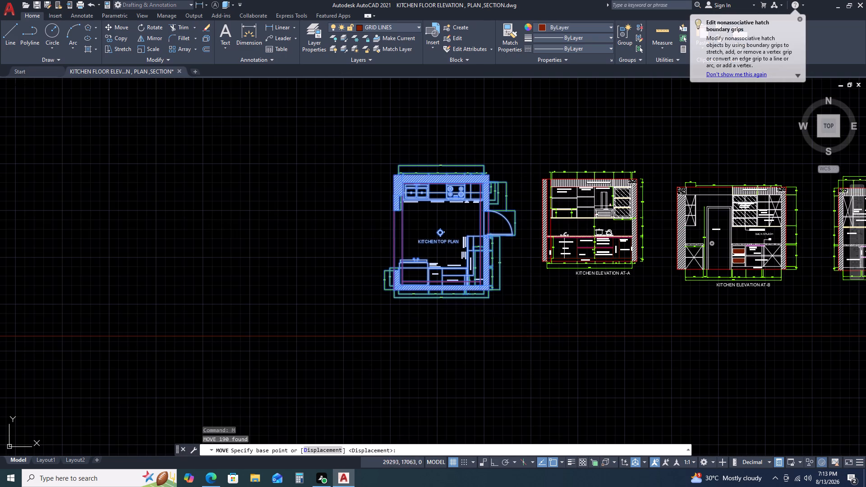
pyautogui.click(472, 308)
pyautogui.scroll(3, 462, 333)
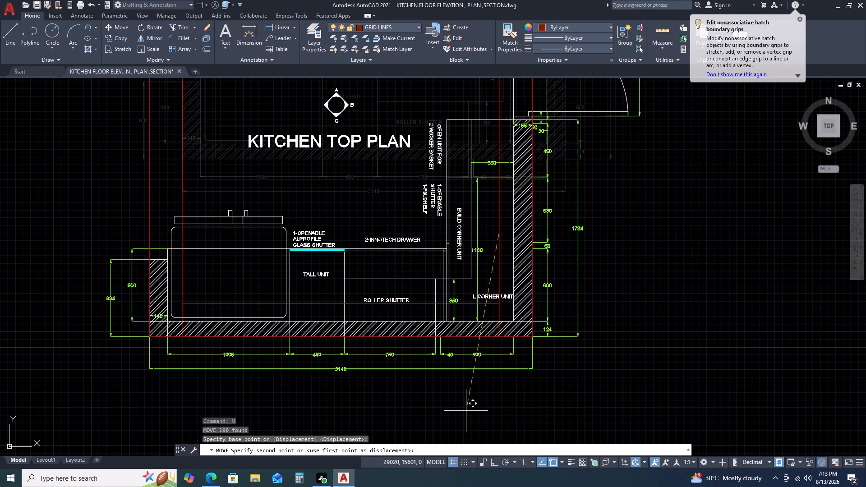
pyautogui.click(466, 411)
pyautogui.scroll(-2, 516, 340)
pyautogui.scroll(-1, 597, 256)
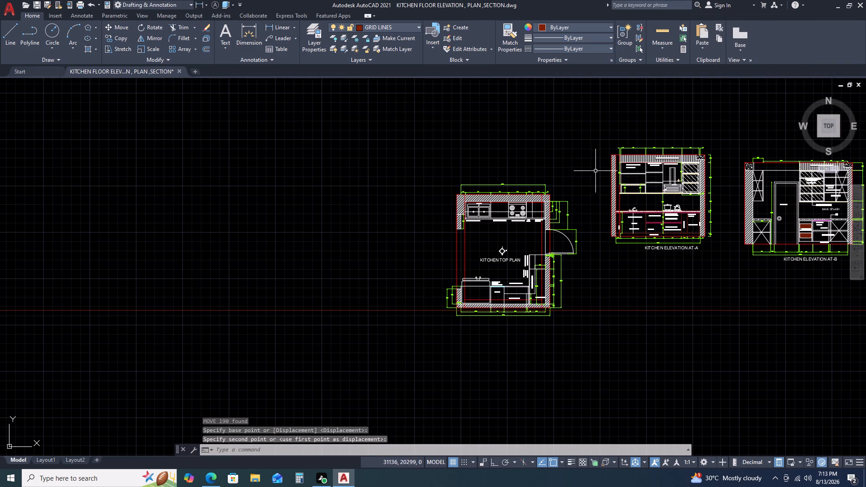
# Move the whole of elevation A down and slightly left, beside the plan with its base near the construction line.
pyautogui.click(589, 111)
pyautogui.click(729, 277)
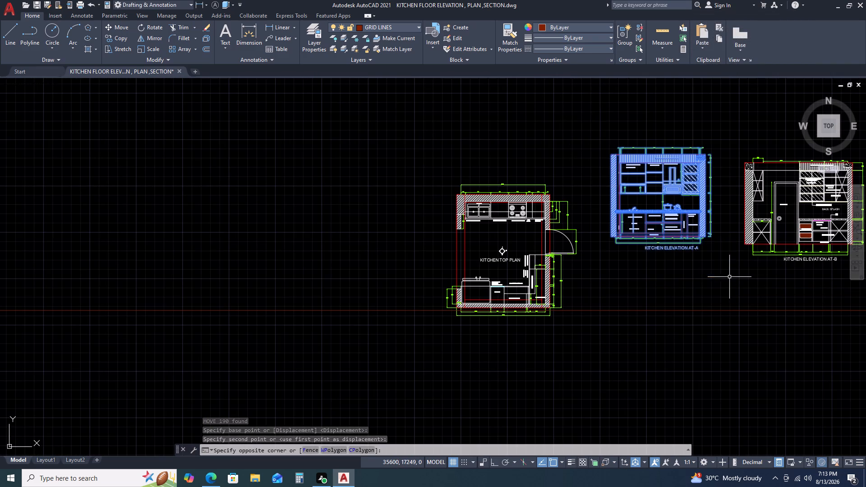
pyautogui.write('M')
pyautogui.press('space')
pyautogui.click(717, 293)
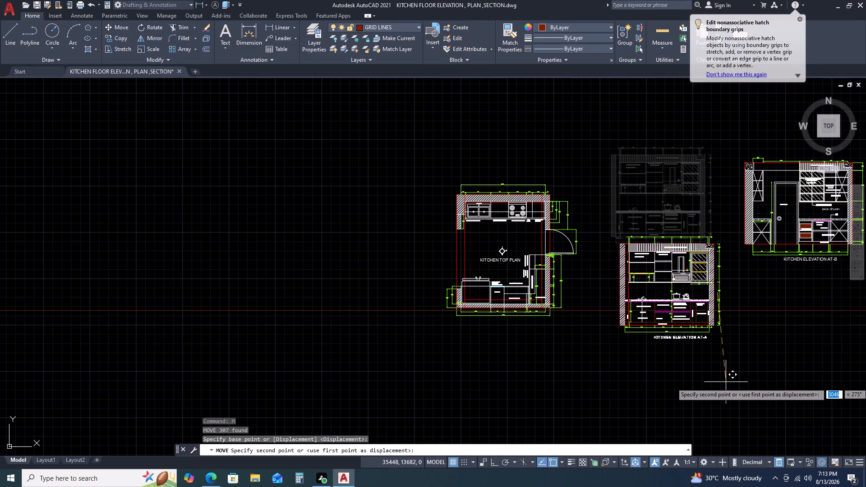
pyautogui.click(706, 360)
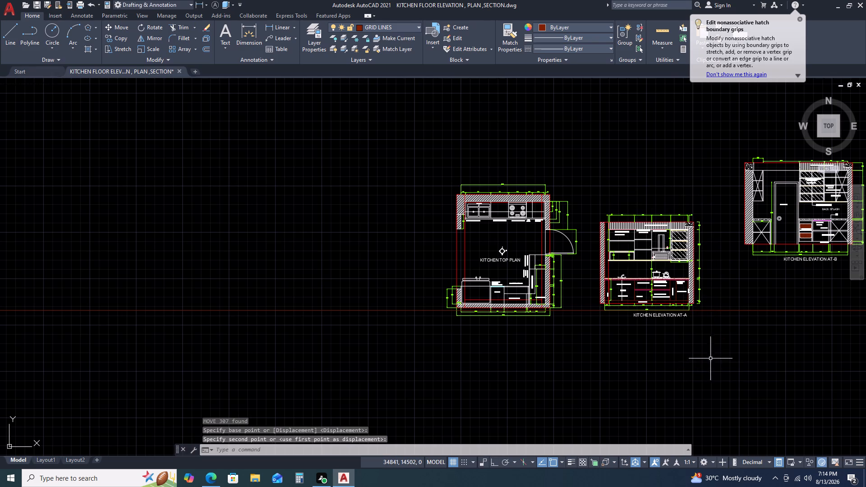
# Move the whole of elevation B straight down to line up with elevation A along the construction line.
pyautogui.moveTo(716, 358); pyautogui.dragTo(577, 335, button='middle')
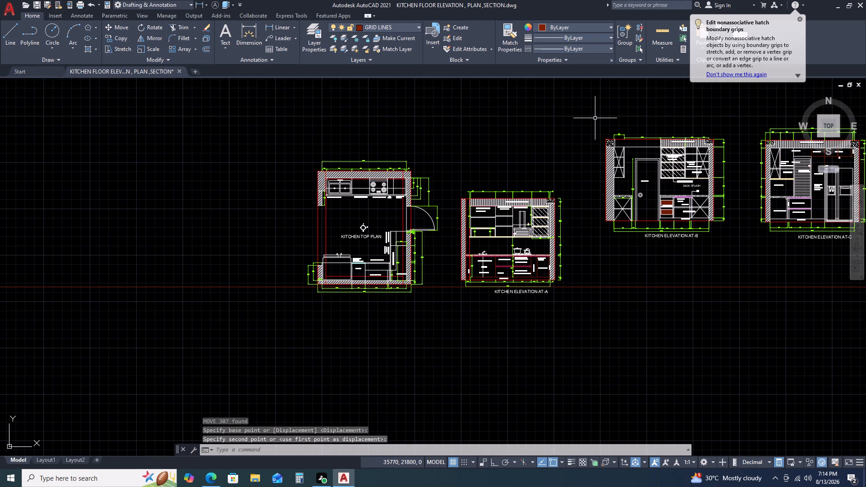
pyautogui.click(583, 115)
pyautogui.click(741, 270)
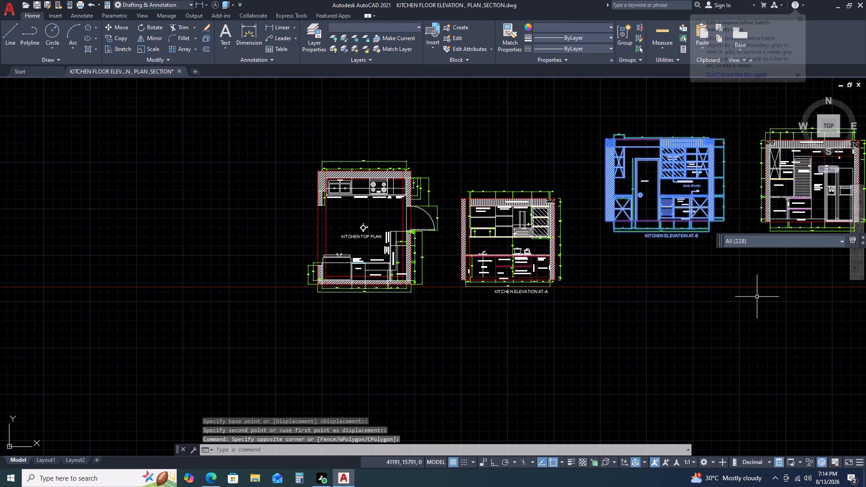
pyautogui.moveTo(756, 298); pyautogui.dragTo(652, 265, button='middle')
pyautogui.press('m')
pyautogui.press('space')
pyautogui.click(643, 225)
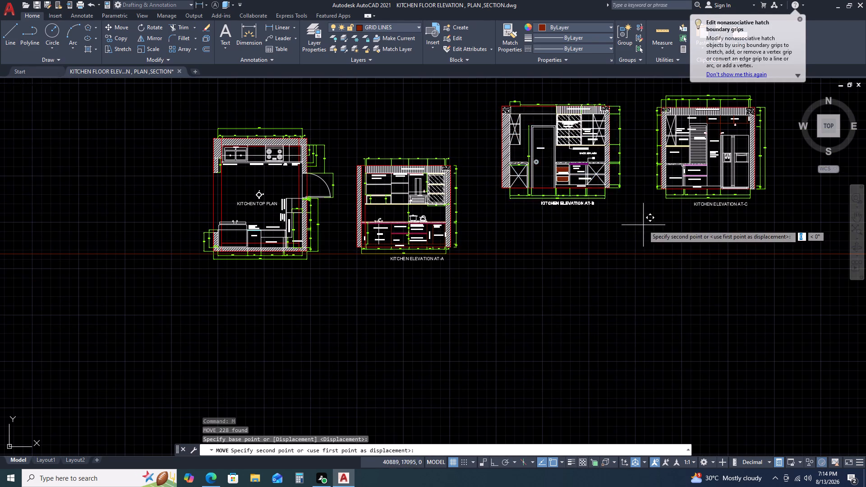
pyautogui.click(643, 280)
# Move the whole of elevation C down to line up with elevations A and B along the construction line.
pyautogui.moveTo(717, 256); pyautogui.dragTo(612, 271, button='middle')
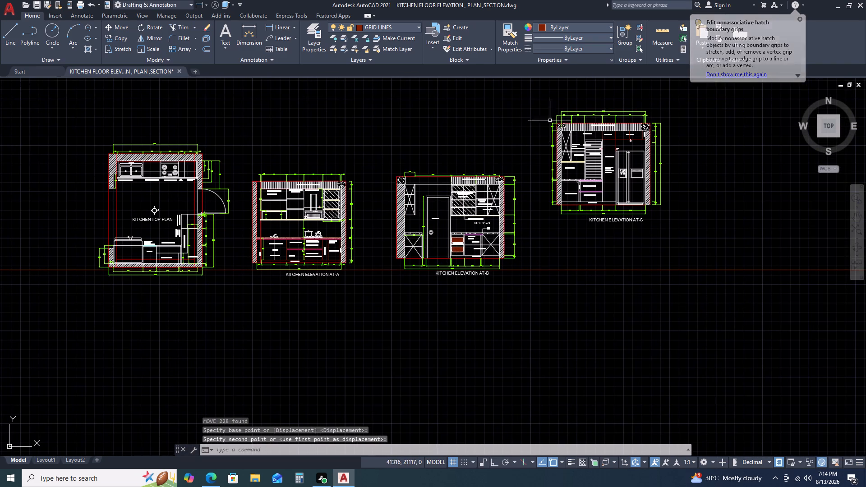
pyautogui.click(528, 96)
pyautogui.click(702, 234)
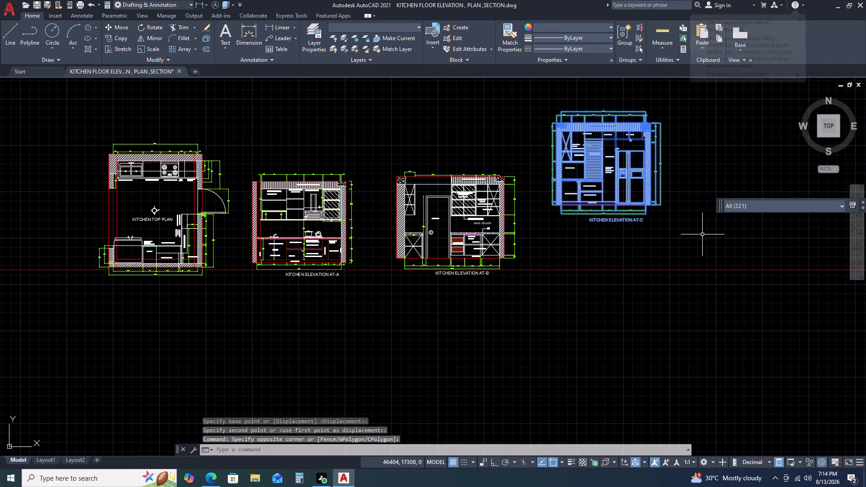
pyautogui.write('M')
pyautogui.press('space')
pyautogui.doubleClick(697, 211)
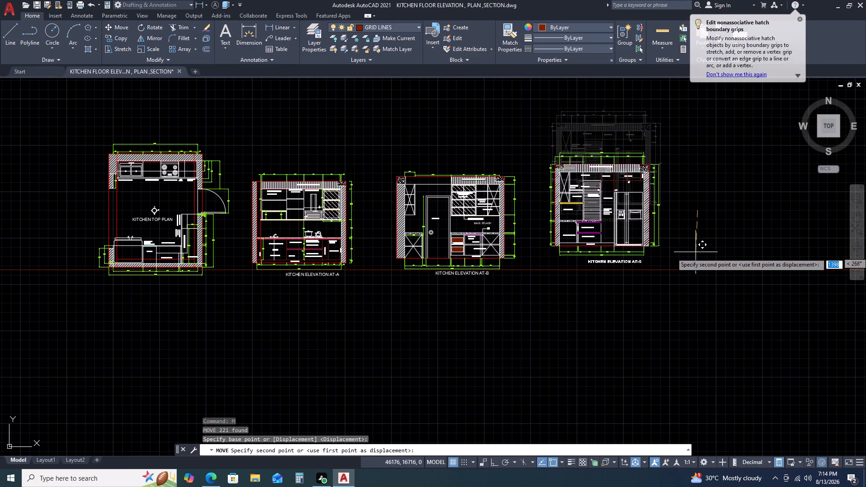
pyautogui.click(696, 265)
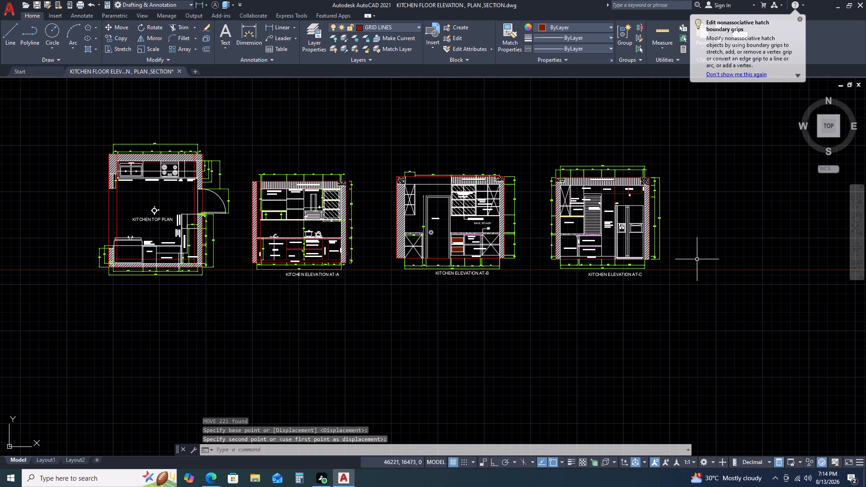
pyautogui.press('Escape')
# Move the KITCHEN ELEVATION AT-C title left beneath elevation C.
pyautogui.scroll(3, 615, 292)
pyautogui.click(631, 223)
pyautogui.write('M')
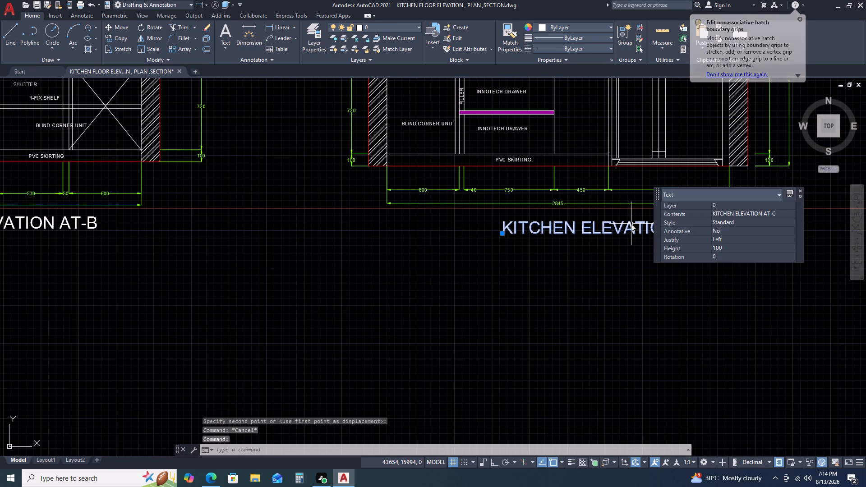
pyautogui.press('space')
pyautogui.click(631, 224)
pyautogui.click(575, 222)
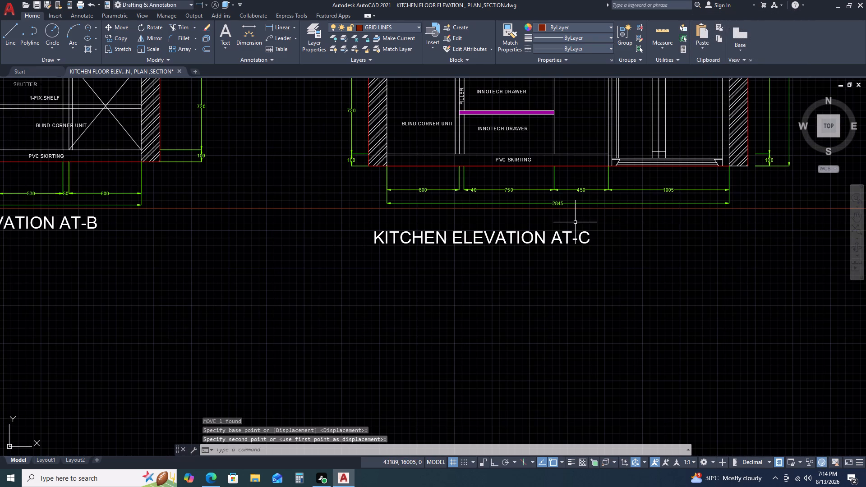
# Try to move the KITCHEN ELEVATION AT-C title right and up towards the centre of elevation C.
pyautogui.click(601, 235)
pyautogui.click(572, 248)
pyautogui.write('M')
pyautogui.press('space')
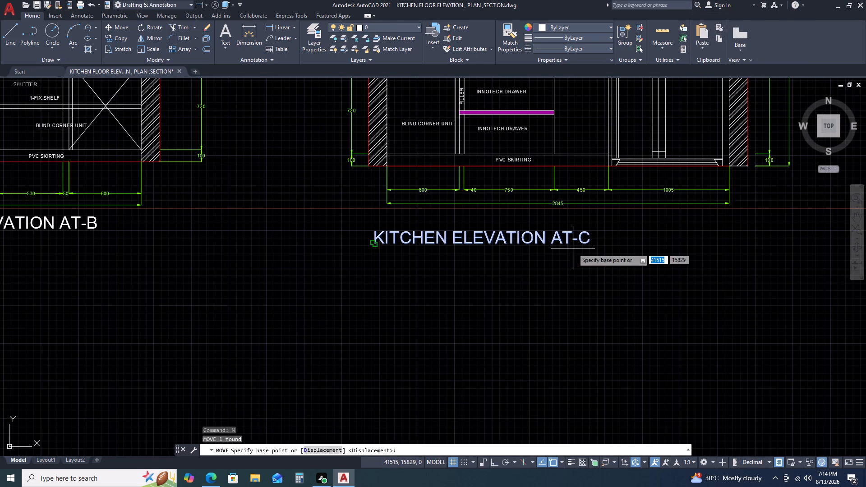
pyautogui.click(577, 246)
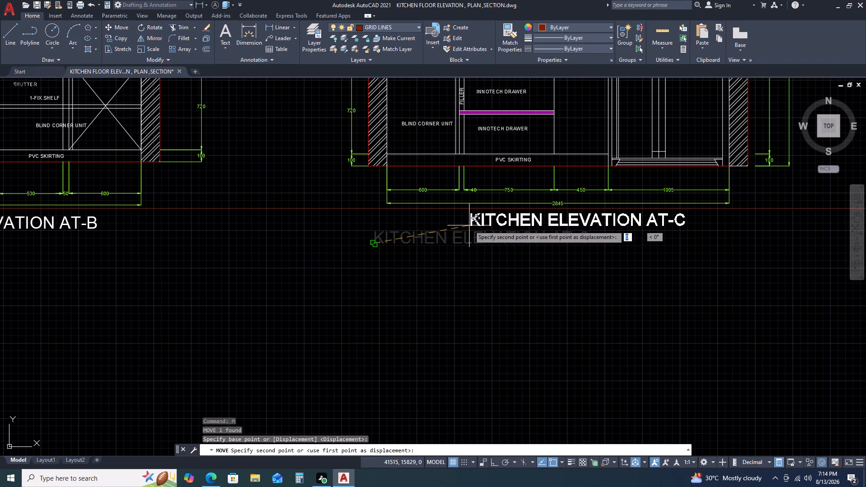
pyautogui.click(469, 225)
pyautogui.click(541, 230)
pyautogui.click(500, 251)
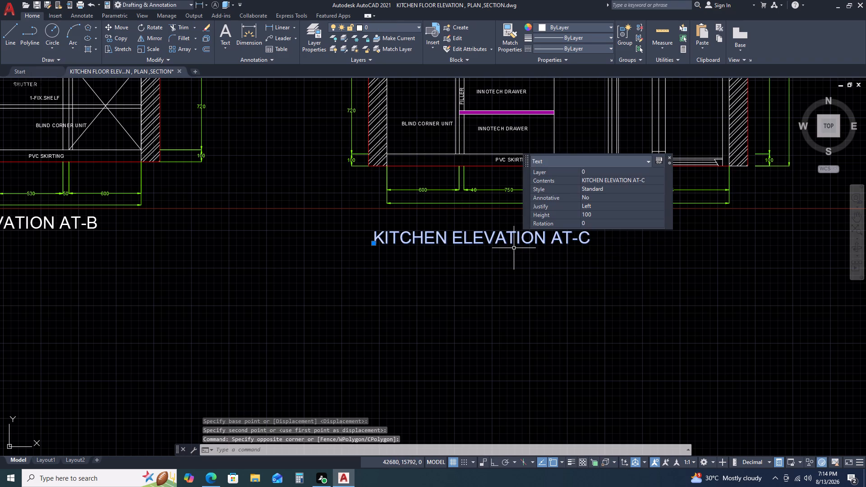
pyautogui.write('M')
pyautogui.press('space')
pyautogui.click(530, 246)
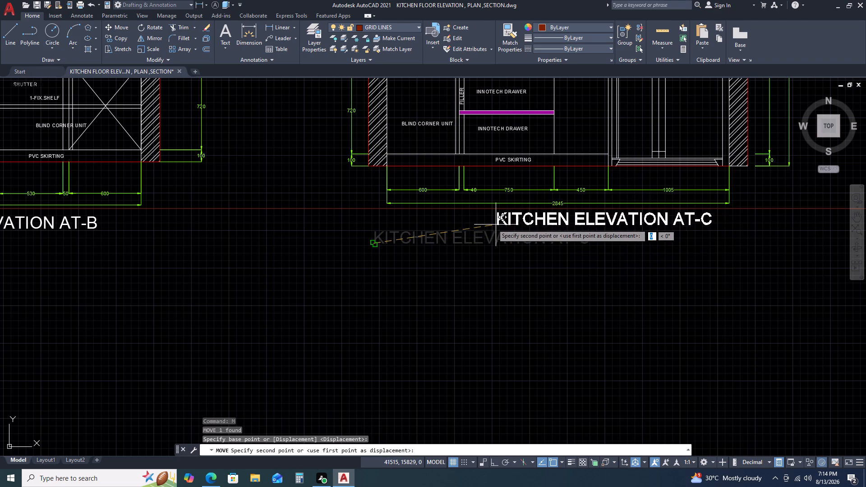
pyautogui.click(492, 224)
# Move the KITCHEN ELEVATION AT-C title right and up so it sits centred just beneath elevation C's overall width dimension.
pyautogui.click(523, 224)
pyautogui.click(492, 248)
pyautogui.write('M')
pyautogui.press('space')
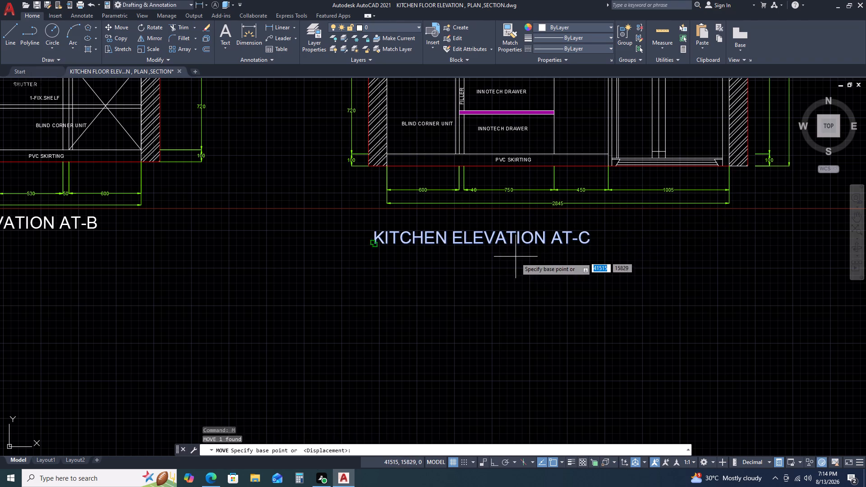
pyautogui.click(516, 258)
pyautogui.click(579, 238)
pyautogui.scroll(-1, 589, 240)
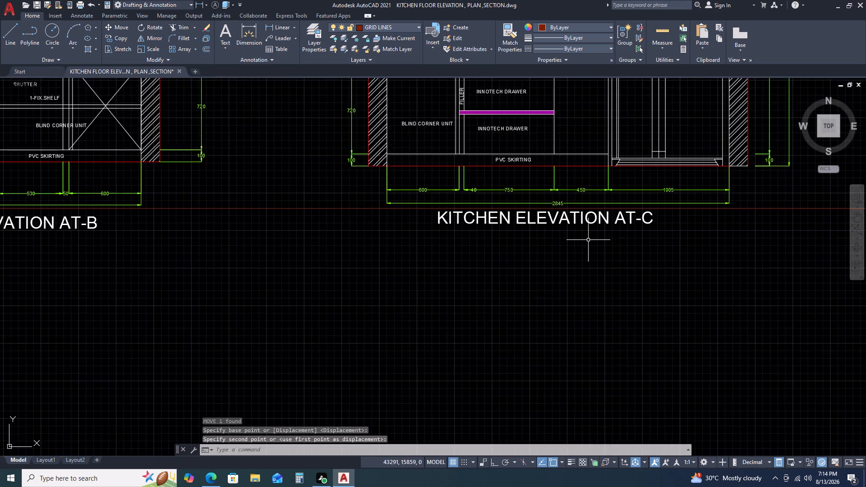
# Delete the horizontal construction line running beneath the kitchen plan and elevations.
pyautogui.scroll(-2, 589, 240)
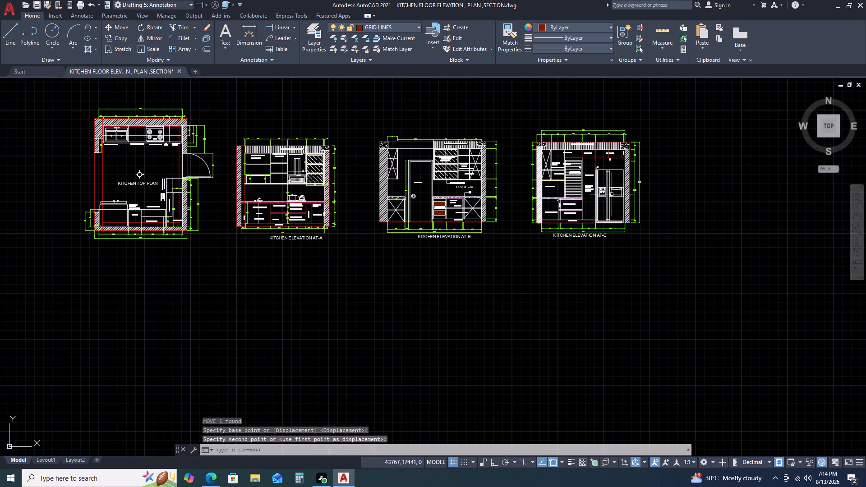
pyautogui.moveTo(702, 194); pyautogui.dragTo(690, 230)
pyautogui.click(670, 257)
pyautogui.press('Delete')
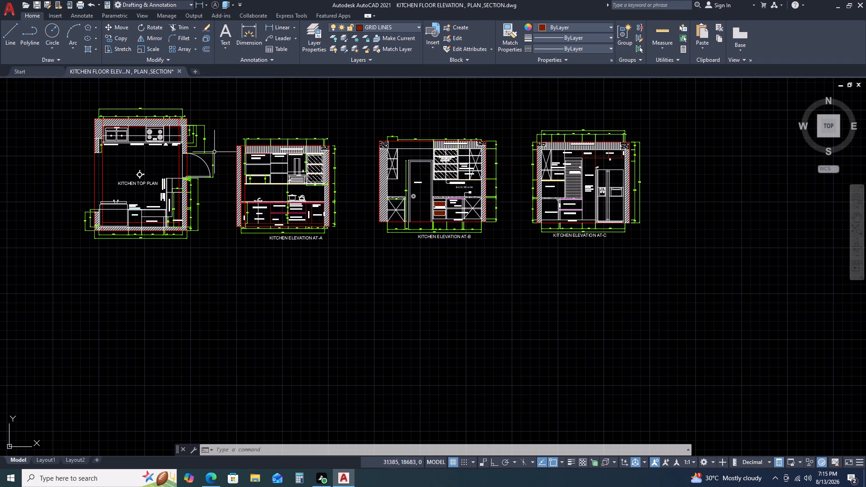
# Lower the overall width dimension above the kitchen top plan so it sits closer to the row of smaller dimensions.
pyautogui.scroll(2, 392, 145)
pyautogui.scroll(2, 459, 132)
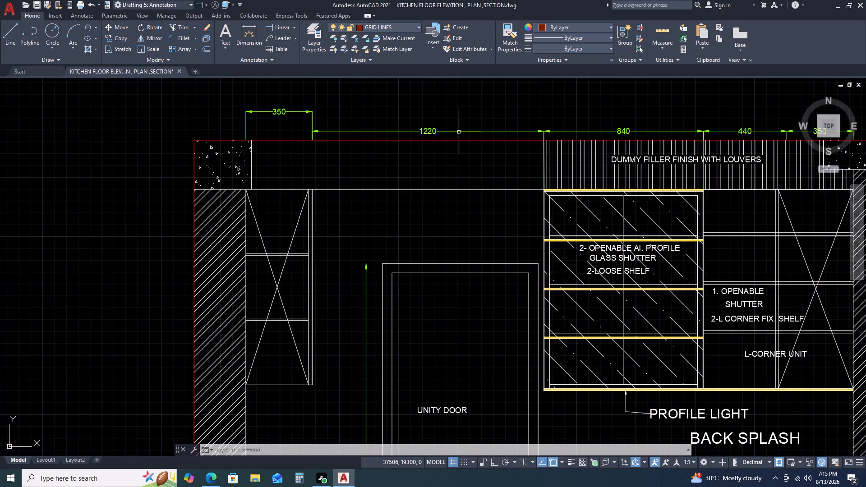
pyautogui.scroll(-2, 286, 133)
pyautogui.scroll(-2, 413, 139)
pyautogui.moveTo(207, 145); pyautogui.dragTo(249, 140, button='middle')
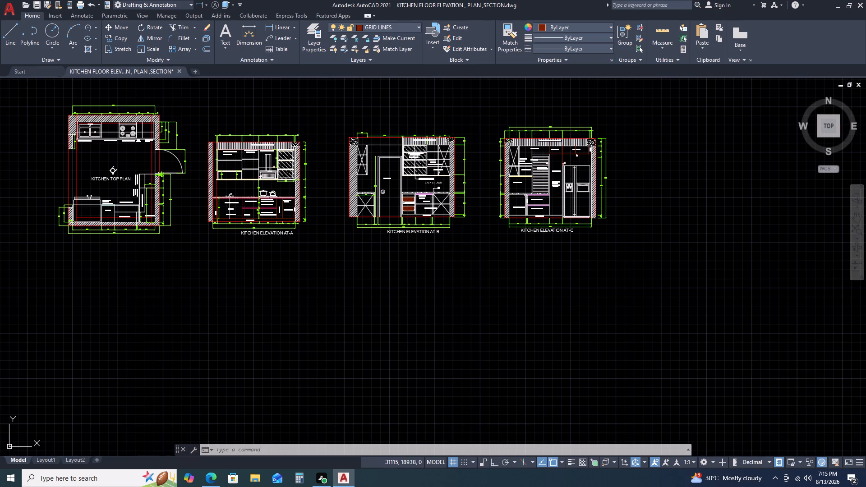
pyautogui.moveTo(249, 140); pyautogui.dragTo(356, 129, button='middle')
pyautogui.moveTo(299, 117); pyautogui.dragTo(425, 171, button='middle')
pyautogui.scroll(4, 405, 133)
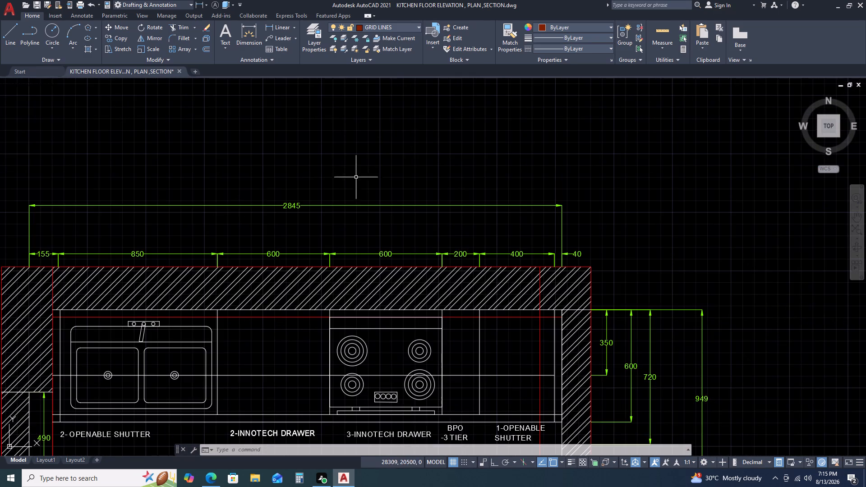
pyautogui.scroll(-2, 377, 169)
pyautogui.scroll(2, 309, 197)
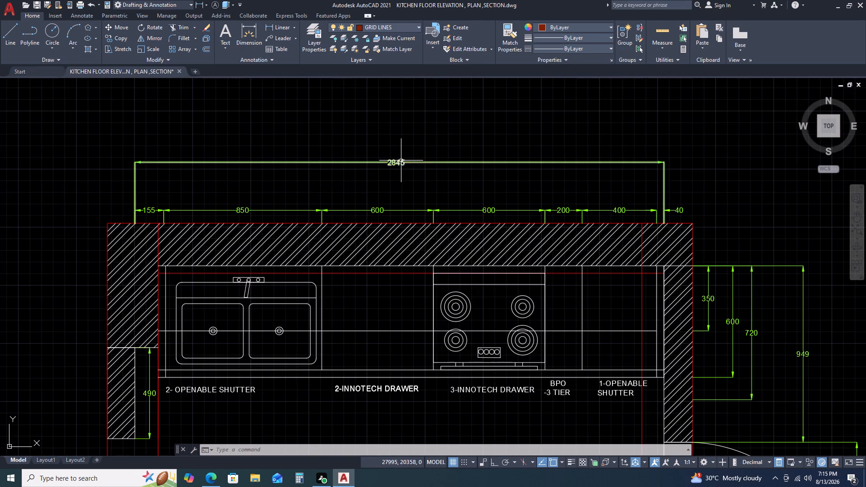
pyautogui.click(401, 161)
pyautogui.click(396, 164)
pyautogui.click(395, 193)
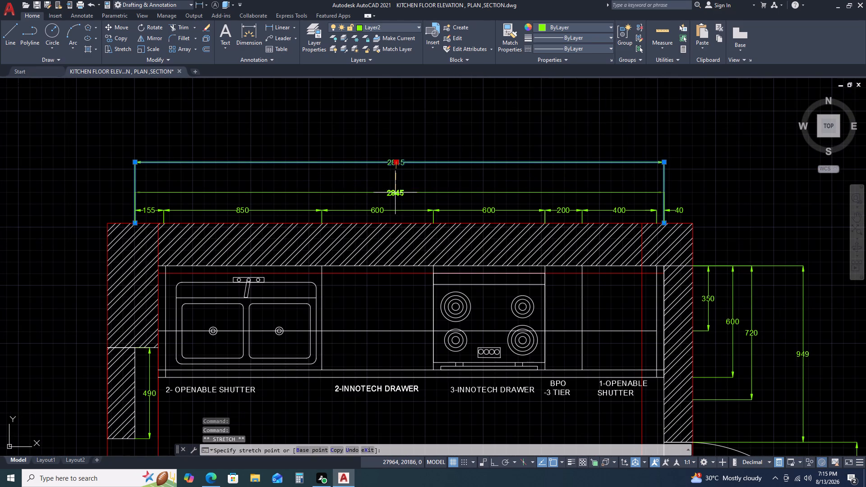
# Lower the 840 dimension and the adjoining 40 dimension above elevation A by about 80 units, keeping both on one line.
pyautogui.scroll(-1, 333, 175)
pyautogui.moveTo(616, 154); pyautogui.dragTo(525, 143, button='middle')
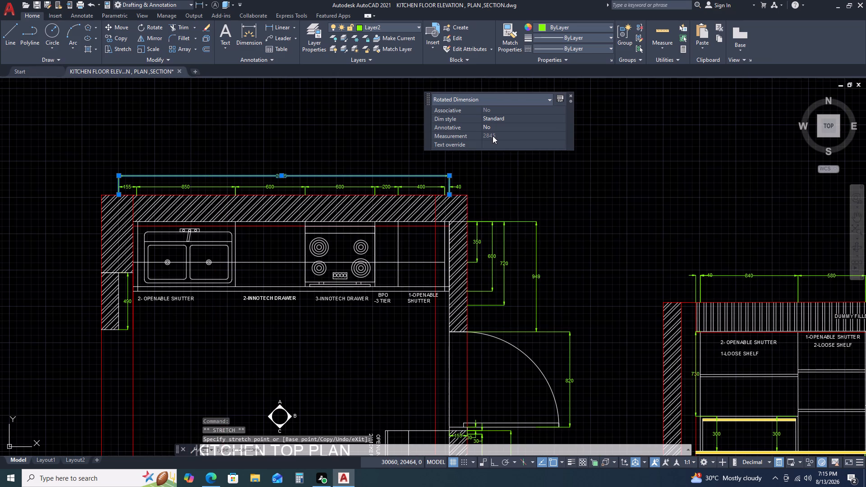
pyautogui.scroll(-1, 493, 136)
pyautogui.scroll(-2, 550, 175)
pyautogui.moveTo(575, 179); pyautogui.dragTo(513, 180, button='middle')
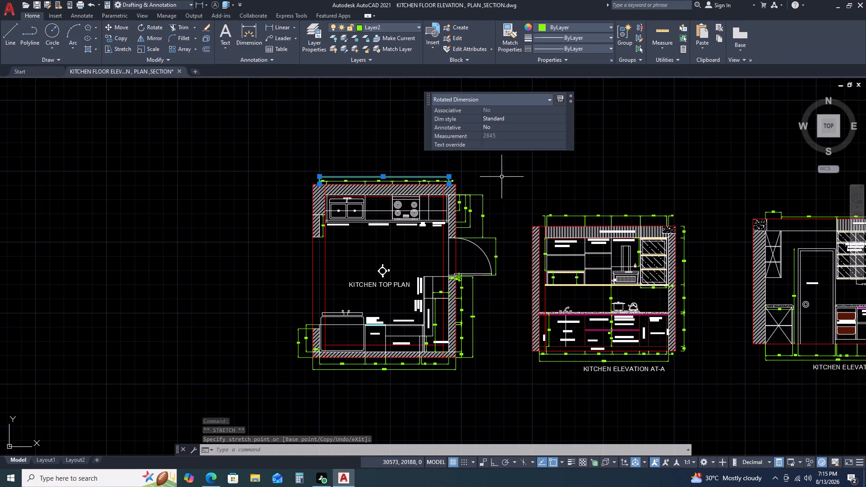
pyautogui.scroll(2, 564, 220)
pyautogui.scroll(-2, 529, 224)
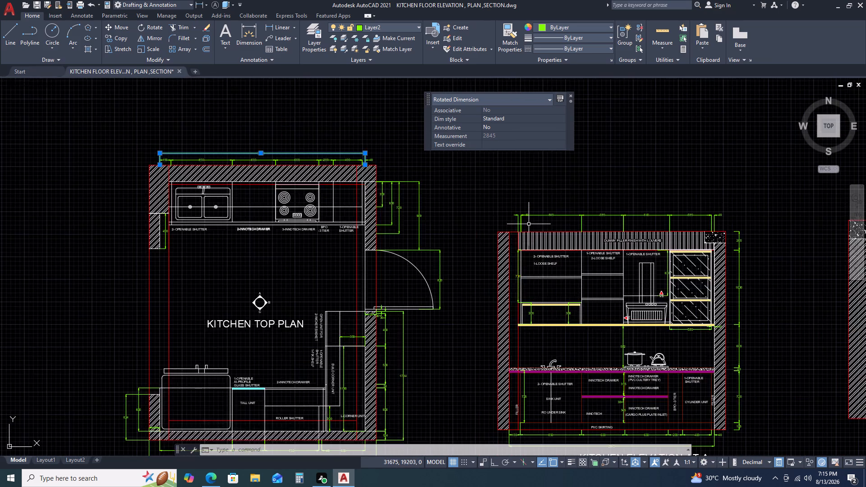
pyautogui.moveTo(538, 218); pyautogui.dragTo(498, 205, button='middle')
pyautogui.scroll(3, 481, 209)
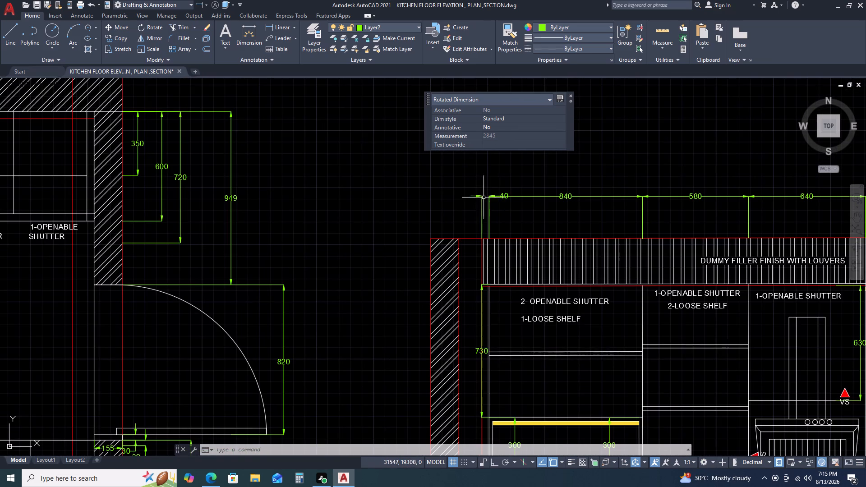
pyautogui.click(491, 196)
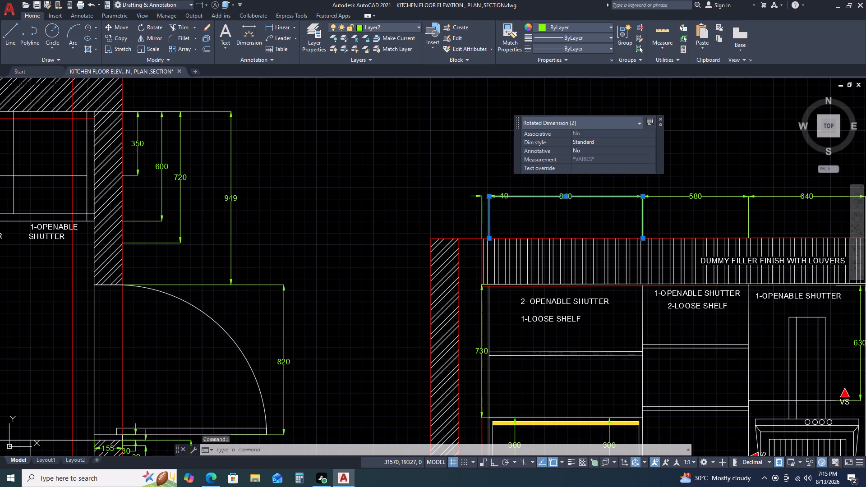
pyautogui.click(491, 196)
pyautogui.click(492, 211)
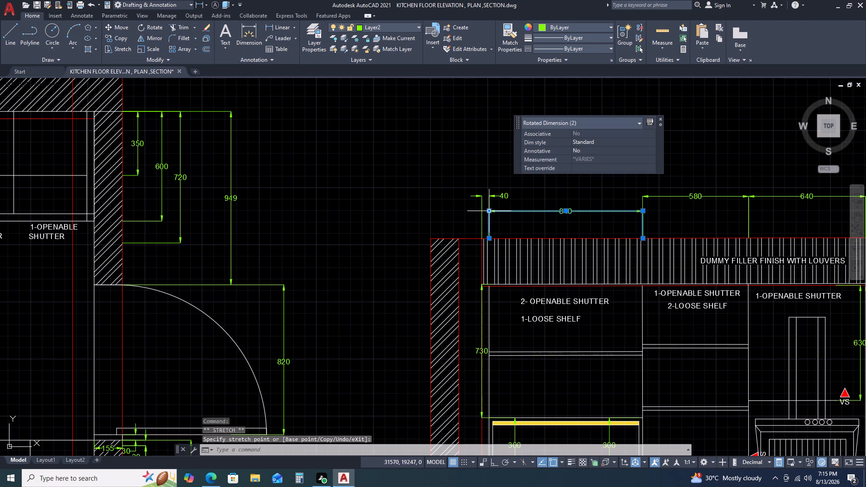
pyautogui.click(481, 198)
pyautogui.click(491, 196)
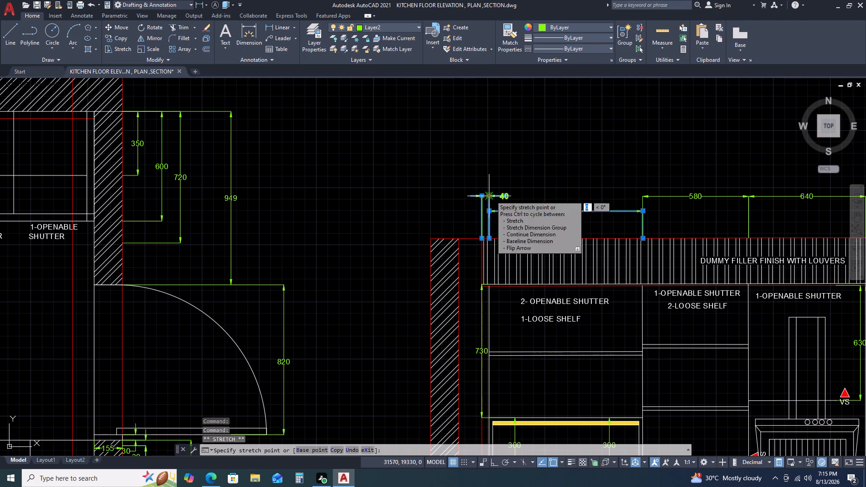
pyautogui.click(491, 210)
# Lower the 580 dimension beside the 840 dimension above elevation A onto the same dimension line.
pyautogui.scroll(-2, 462, 190)
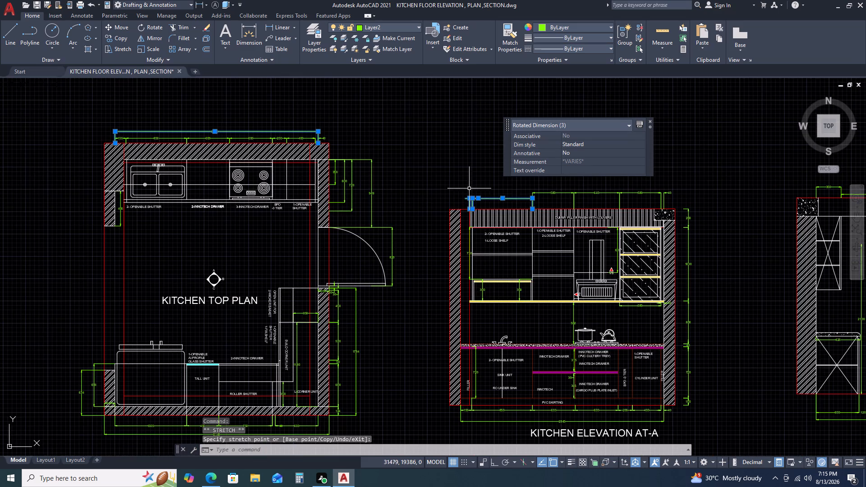
pyautogui.moveTo(545, 200); pyautogui.dragTo(488, 199, button='middle')
pyautogui.middleClick(479, 199)
pyautogui.click(489, 199)
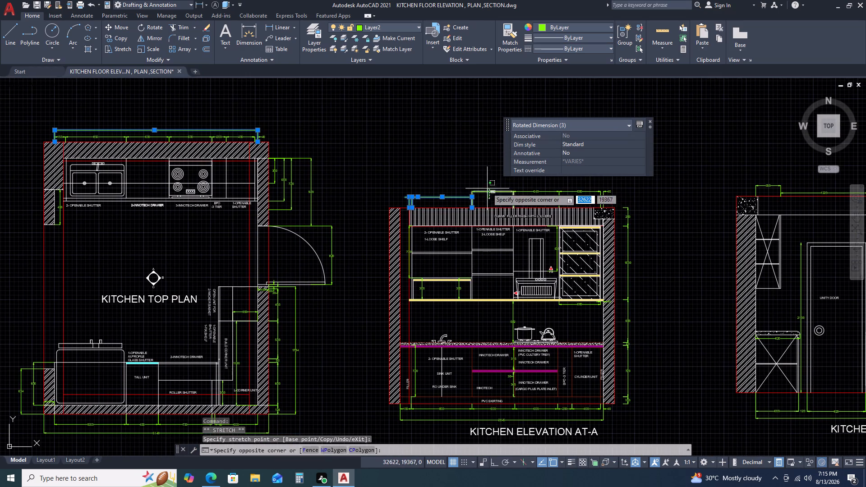
pyautogui.click(486, 181)
pyautogui.scroll(3, 480, 198)
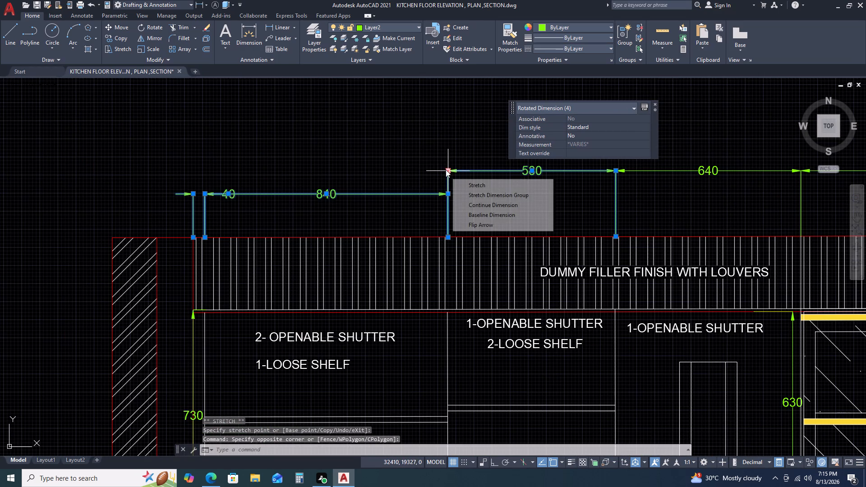
pyautogui.click(446, 170)
pyautogui.click(448, 193)
# Lower the 640 dimension above elevation A to line up with the neighbouring 580 dimension.
pyautogui.scroll(-1, 389, 186)
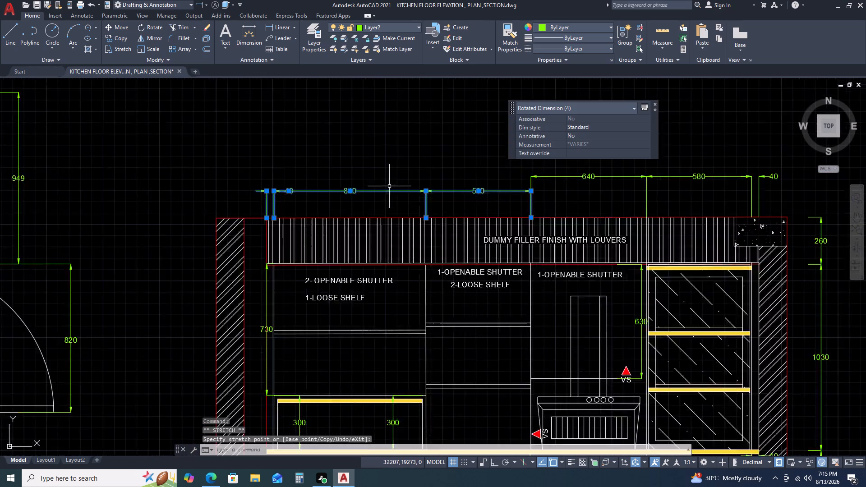
pyautogui.scroll(-1, 389, 186)
pyautogui.moveTo(471, 189); pyautogui.dragTo(440, 191, button='middle')
pyautogui.scroll(3, 491, 187)
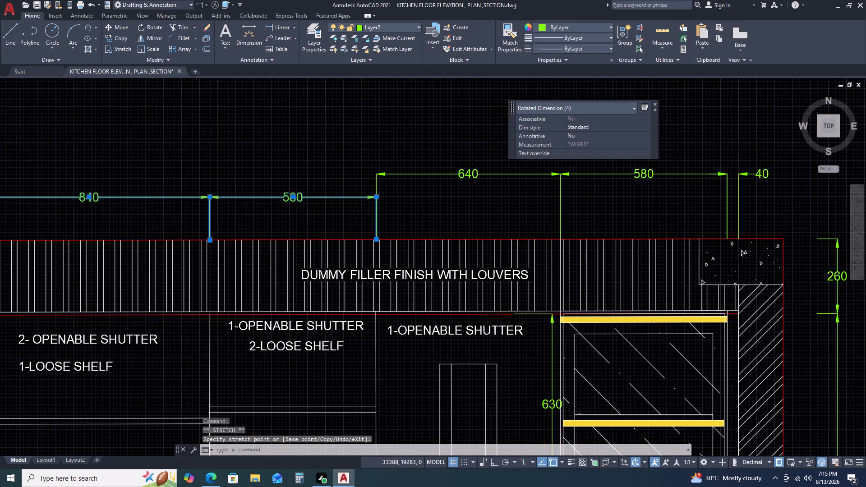
pyautogui.click(491, 187)
pyautogui.click(428, 140)
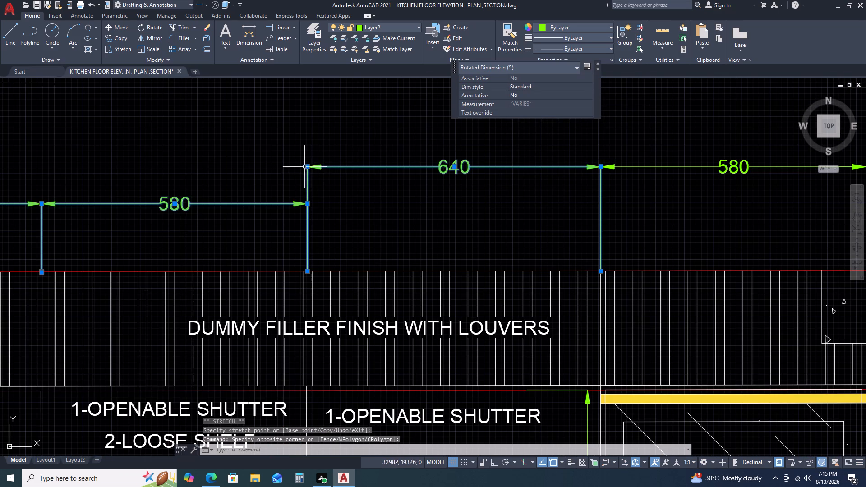
pyautogui.click(307, 165)
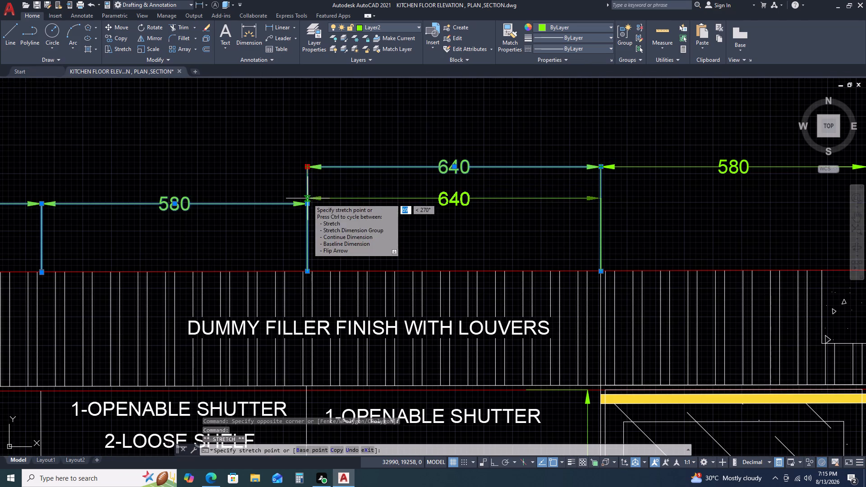
pyautogui.click(308, 202)
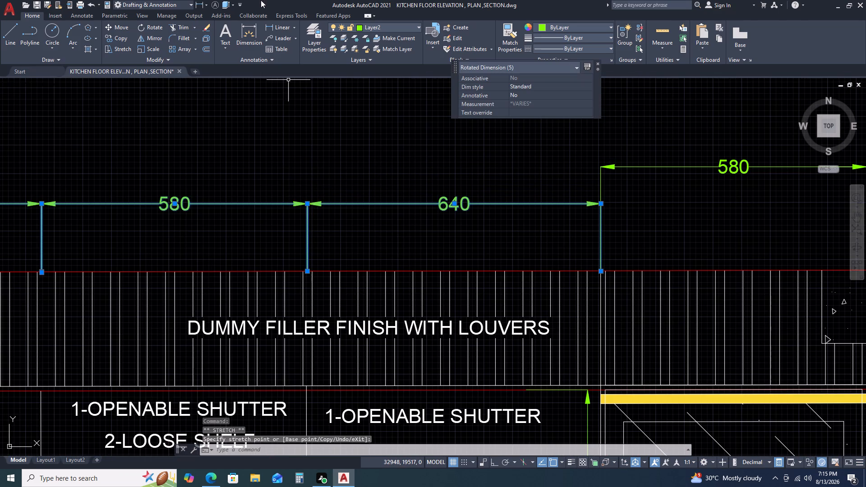
# Lower the remaining 580 and 40 dimensions above elevation A's glass shutter unit onto the same dimension line.
pyautogui.scroll(-2, 606, 204)
pyautogui.moveTo(648, 200); pyautogui.dragTo(583, 207, button='middle')
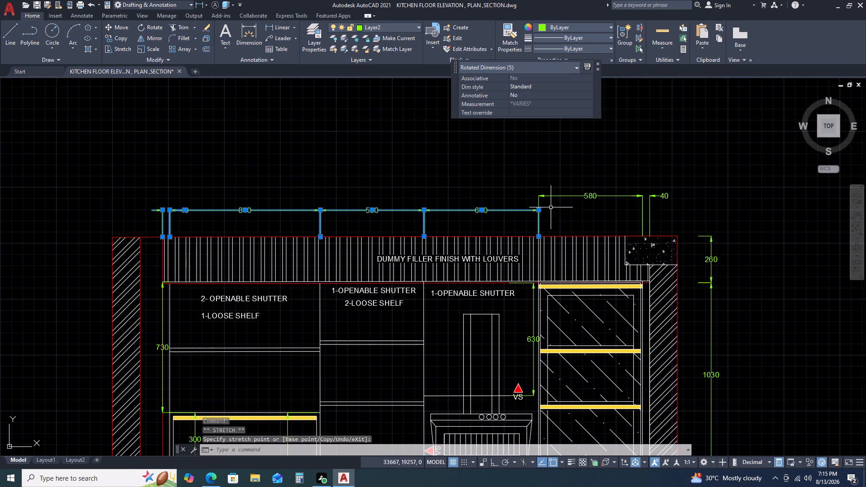
pyautogui.click(560, 206)
pyautogui.click(548, 190)
pyautogui.moveTo(539, 198); pyautogui.dragTo(539, 211)
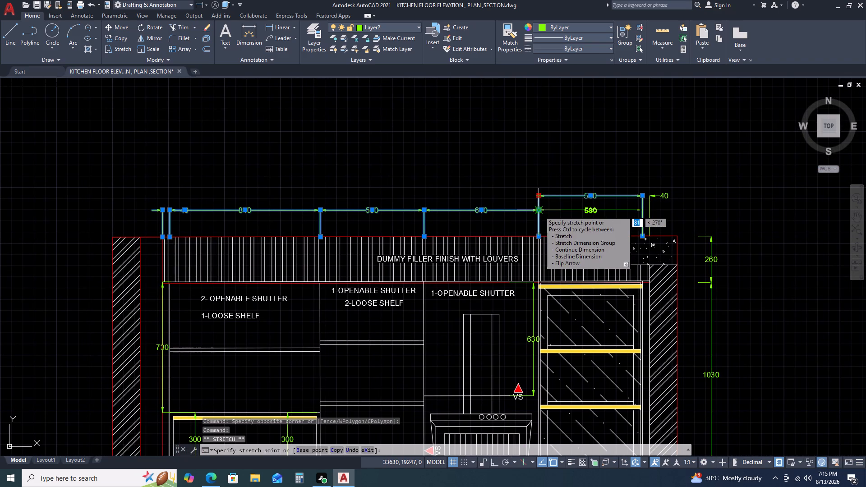
pyautogui.click(539, 211)
pyautogui.moveTo(551, 219); pyautogui.dragTo(451, 219, button='middle')
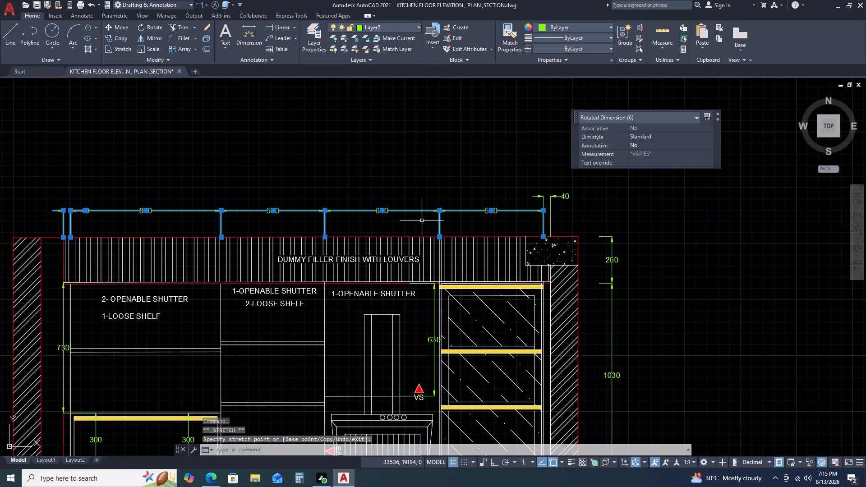
pyautogui.scroll(2, 559, 205)
pyautogui.click(556, 202)
pyautogui.click(547, 180)
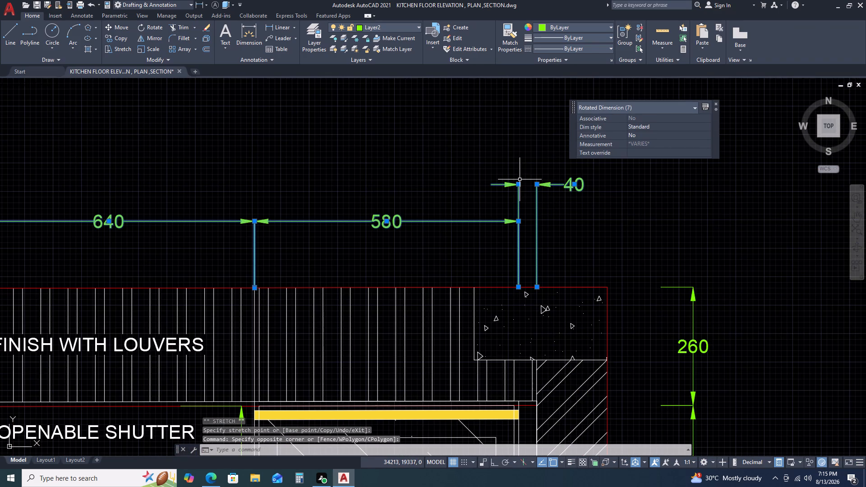
pyautogui.click(517, 183)
pyautogui.click(521, 222)
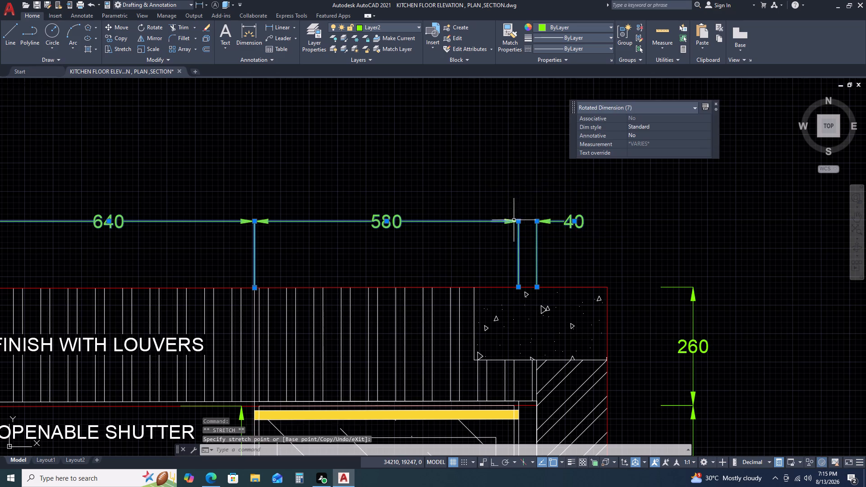
# Lengthen both extension lines of the 260 height dimension beside elevation A towards the right-hand wall.
pyautogui.scroll(-2, 505, 217)
pyautogui.scroll(-1, 553, 236)
pyautogui.scroll(-2, 589, 258)
pyautogui.moveTo(590, 278); pyautogui.dragTo(577, 251, button='middle')
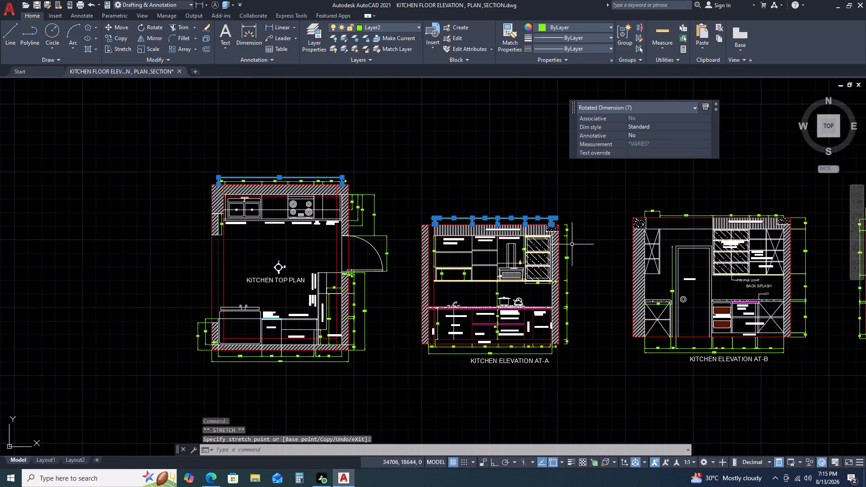
pyautogui.scroll(5, 562, 230)
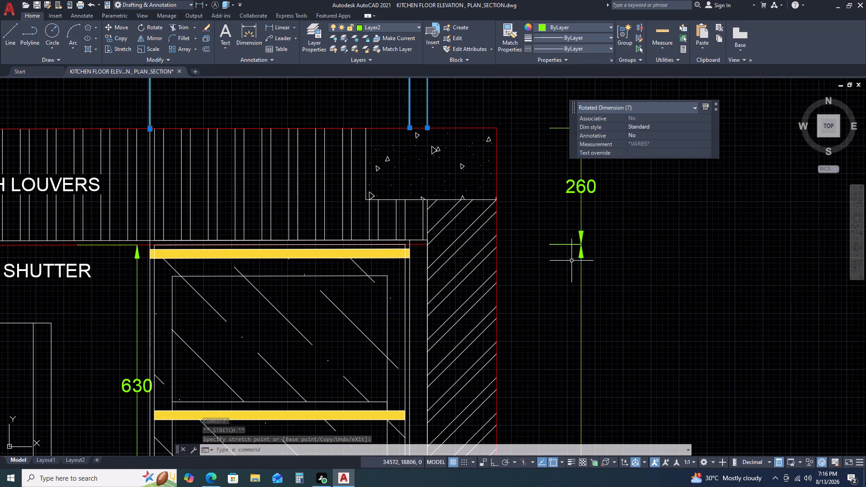
pyautogui.click(565, 240)
pyautogui.click(553, 247)
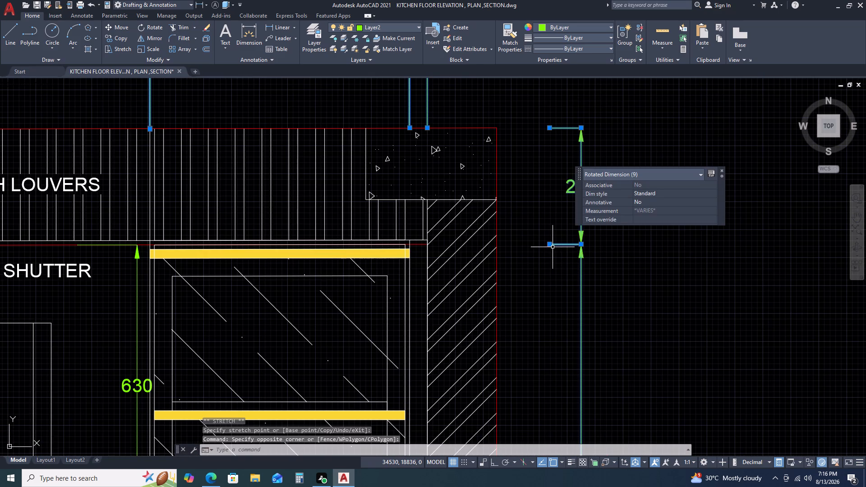
pyautogui.click(551, 127)
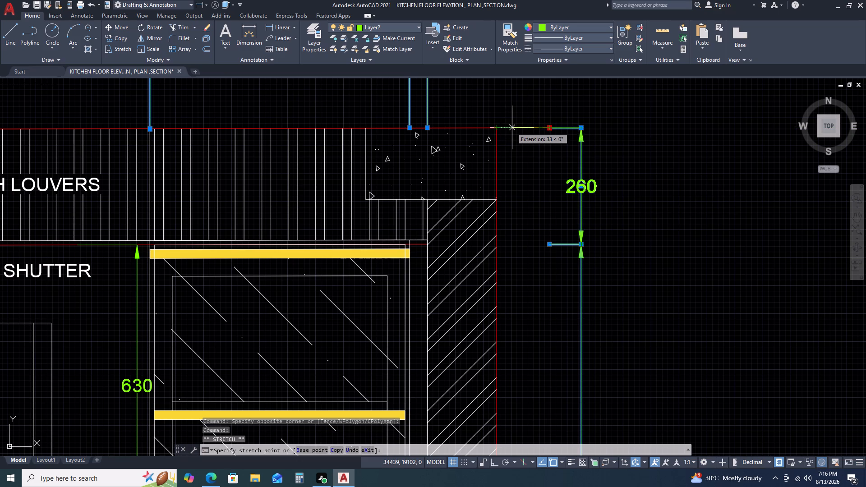
pyautogui.click(512, 128)
pyautogui.click(548, 245)
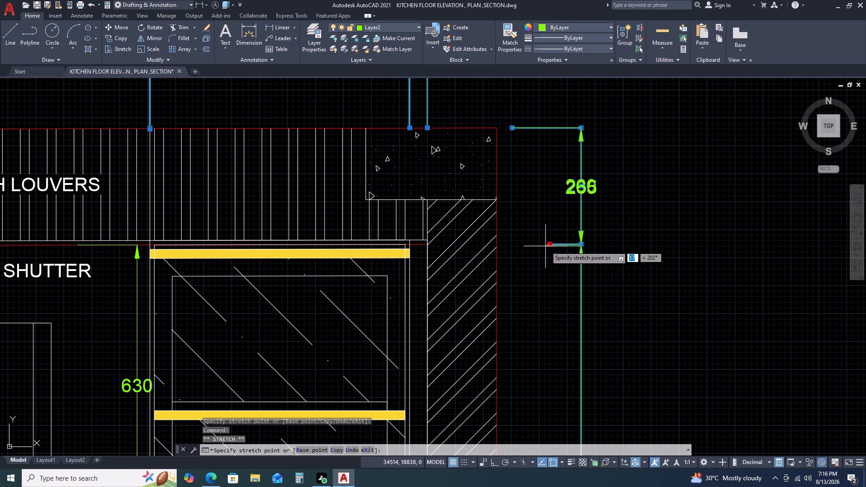
pyautogui.click(522, 245)
# Lengthen the lower extension line of the 1031 height dimension beside elevation A towards the right-hand wall.
pyautogui.scroll(-4, 500, 228)
pyautogui.moveTo(506, 243); pyautogui.dragTo(503, 179, button='middle')
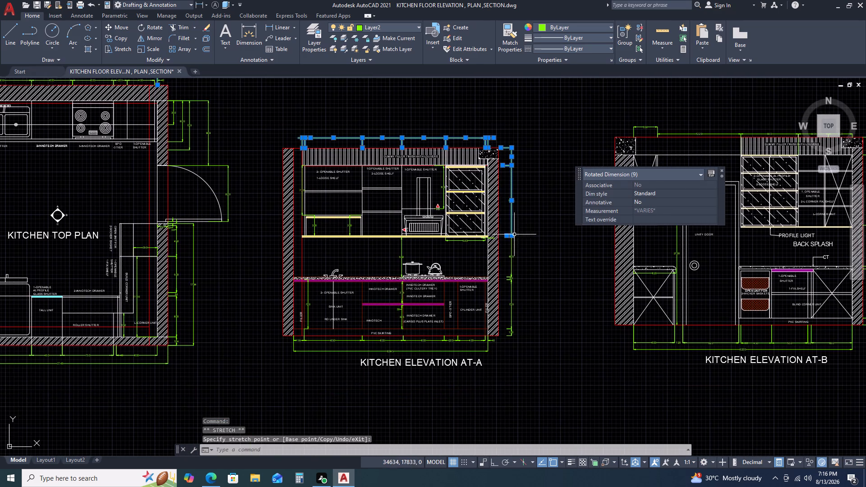
pyautogui.scroll(4, 509, 214)
pyautogui.scroll(-4, 513, 180)
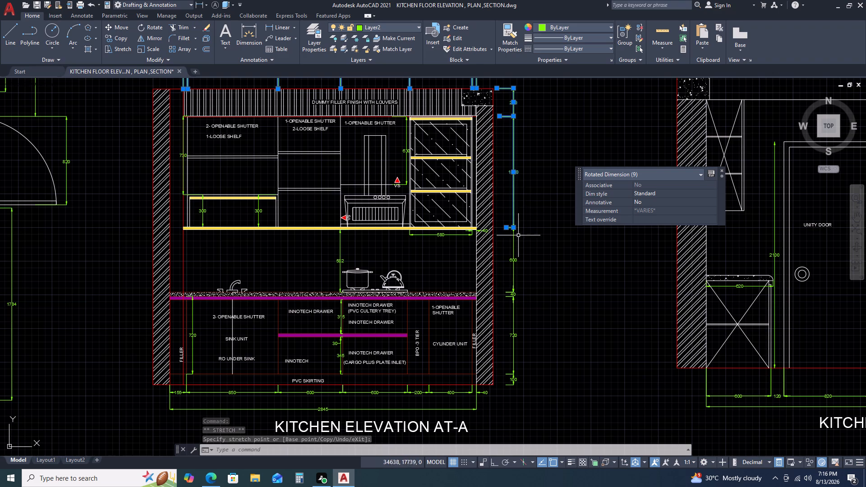
pyautogui.scroll(3, 508, 239)
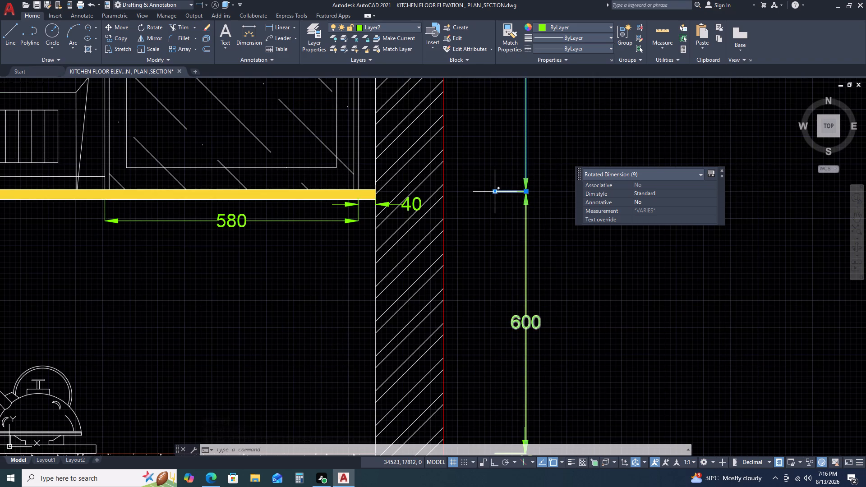
pyautogui.click(495, 192)
pyautogui.click(450, 192)
pyautogui.scroll(-3, 488, 200)
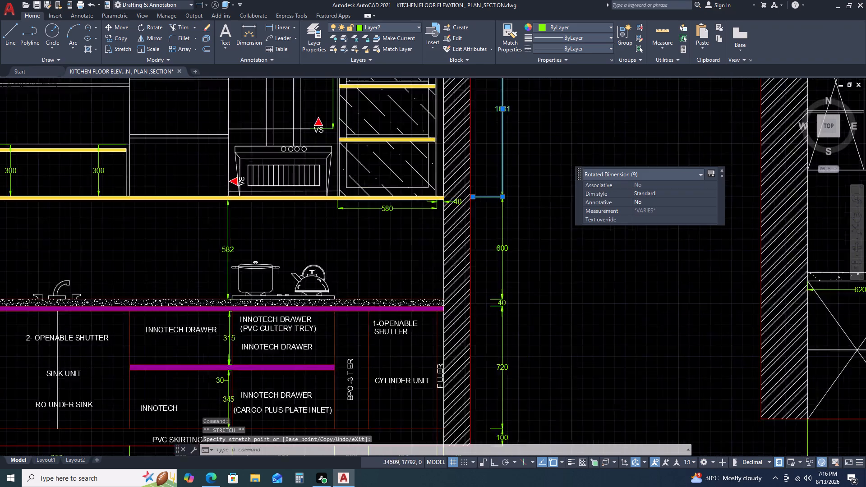
# Lengthen the lower extension line of the 600 height dimension beside elevation A towards the right-hand wall.
pyautogui.click(502, 244)
pyautogui.click(497, 230)
pyautogui.scroll(3, 494, 272)
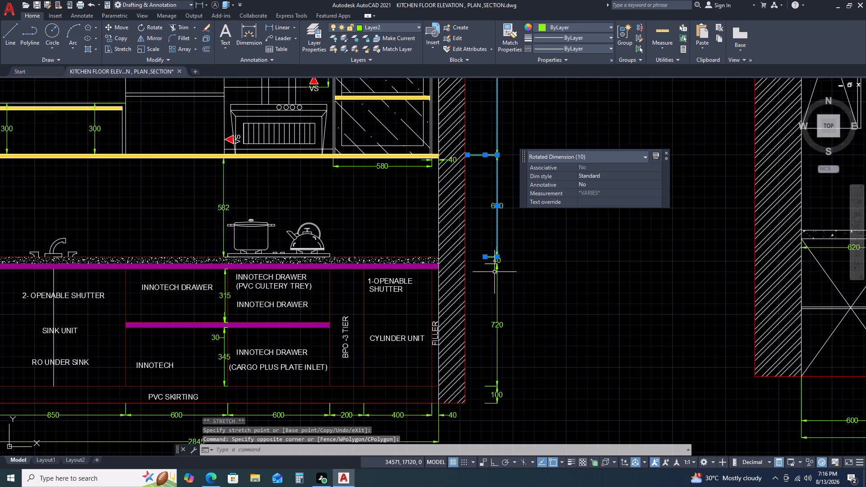
pyautogui.click(468, 236)
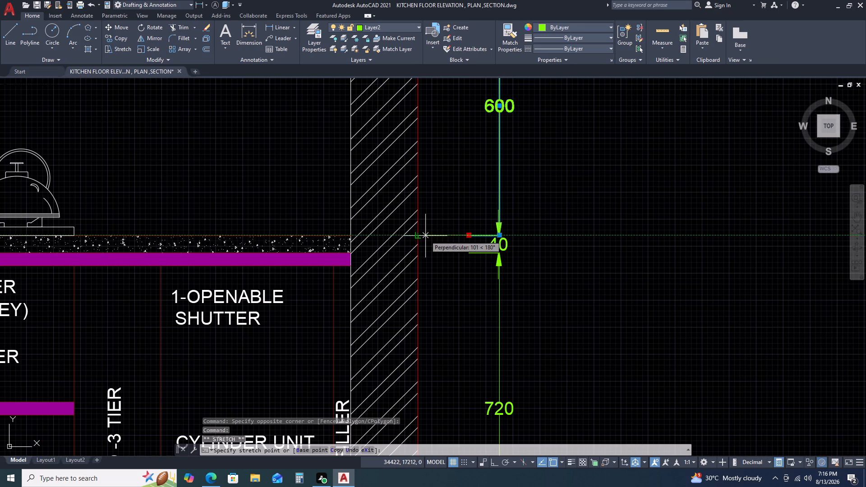
pyautogui.click(425, 236)
pyautogui.scroll(-1, 494, 273)
# Lengthen the upper extension line of the 720 height dimension beside elevation A towards the wall, roughly matching the line above.
pyautogui.click(492, 259)
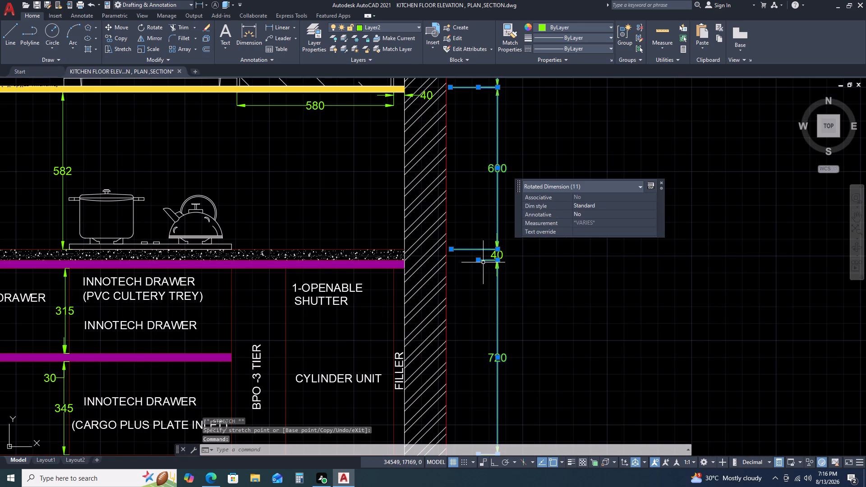
pyautogui.click(478, 259)
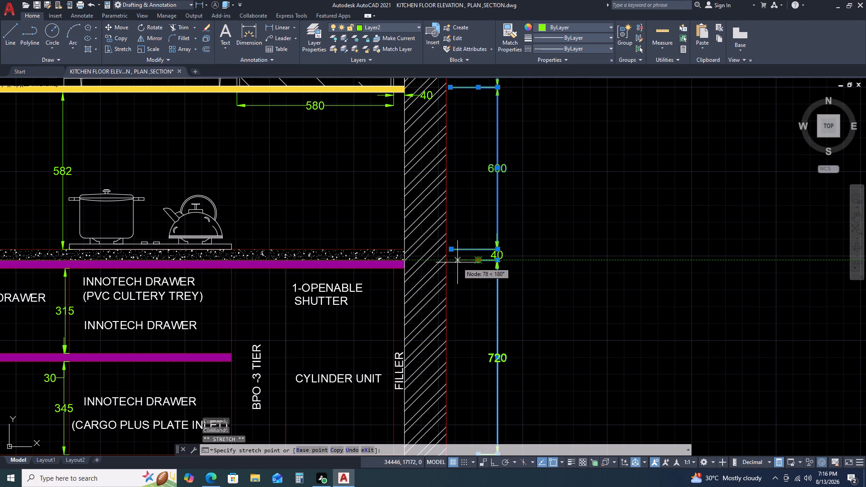
pyautogui.click(453, 262)
pyautogui.scroll(3, 494, 258)
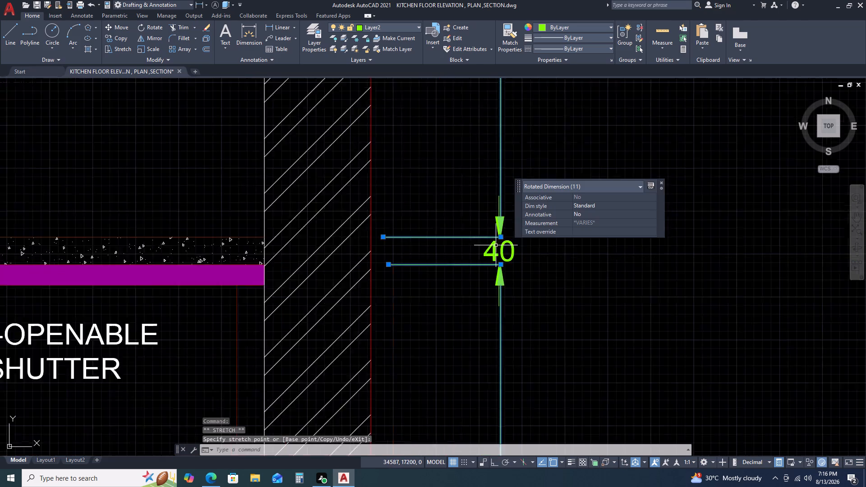
pyautogui.scroll(-6, 502, 252)
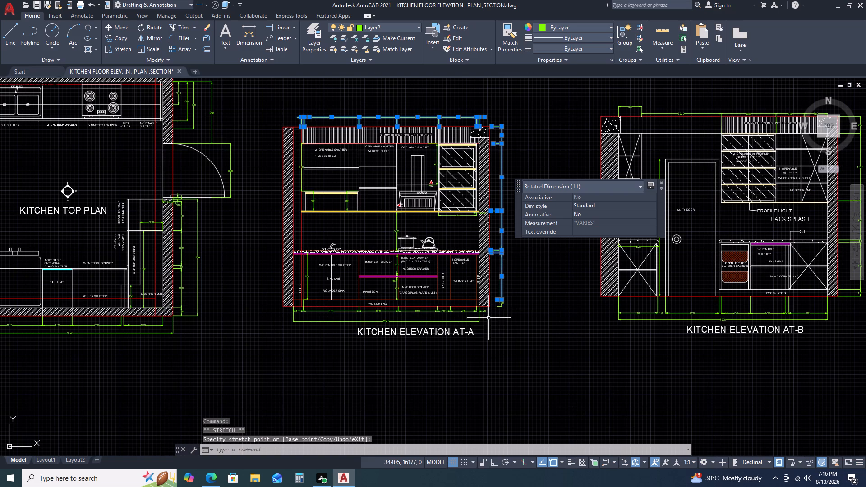
# Lengthen the bottom extension line of the 100 skirting dimension beside elevation A towards the wall and clear the selection.
pyautogui.scroll(3, 484, 314)
pyautogui.scroll(3, 531, 307)
pyautogui.moveTo(543, 254); pyautogui.dragTo(407, 296, button='middle')
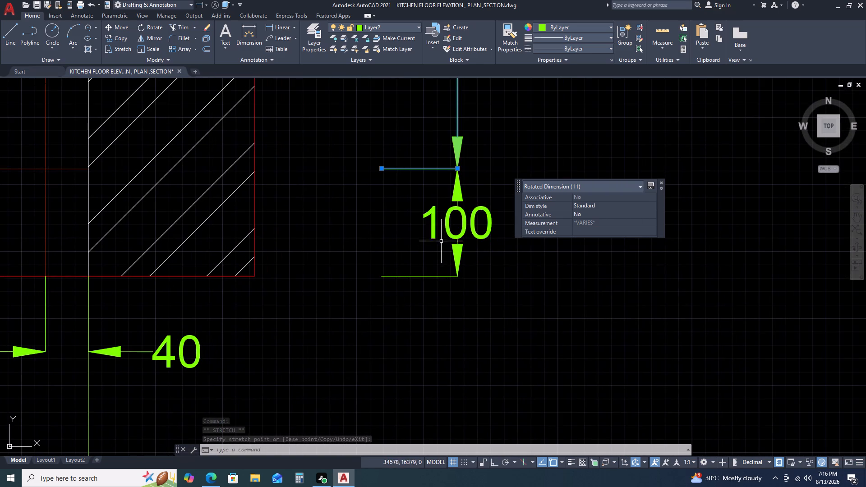
pyautogui.moveTo(434, 243); pyautogui.dragTo(422, 254)
pyautogui.click(393, 298)
pyautogui.click(381, 275)
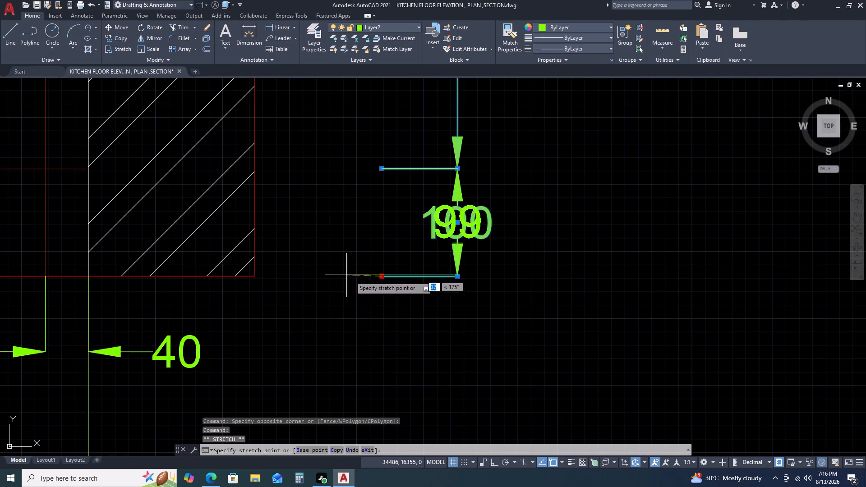
pyautogui.click(317, 276)
pyautogui.scroll(-1, 478, 292)
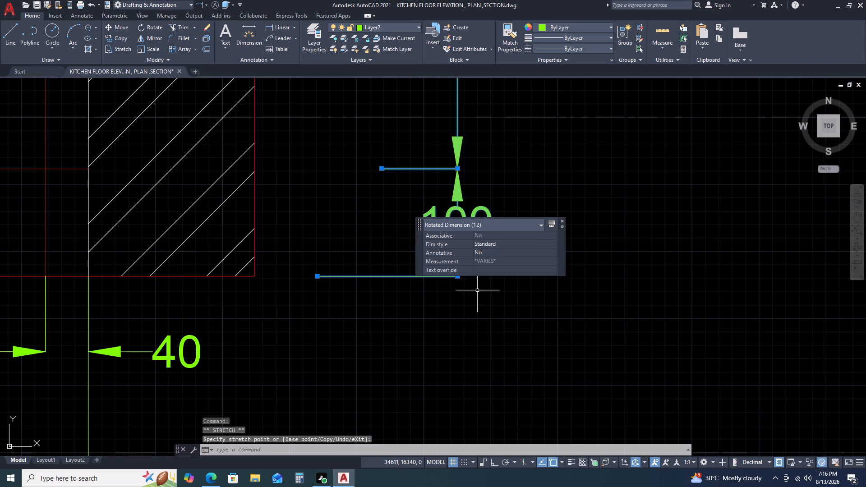
pyautogui.scroll(-1, 478, 291)
pyautogui.press('Escape')
pyautogui.press('Escape')
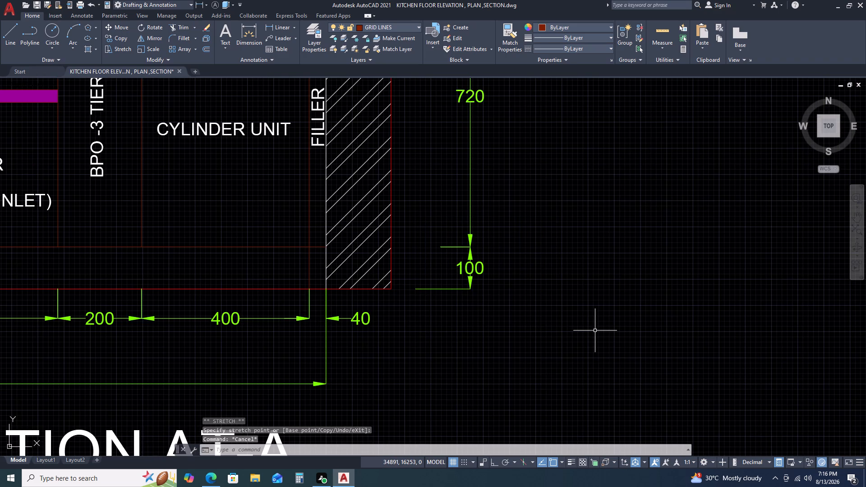
pyautogui.press('Escape')
pyautogui.press('Escape')
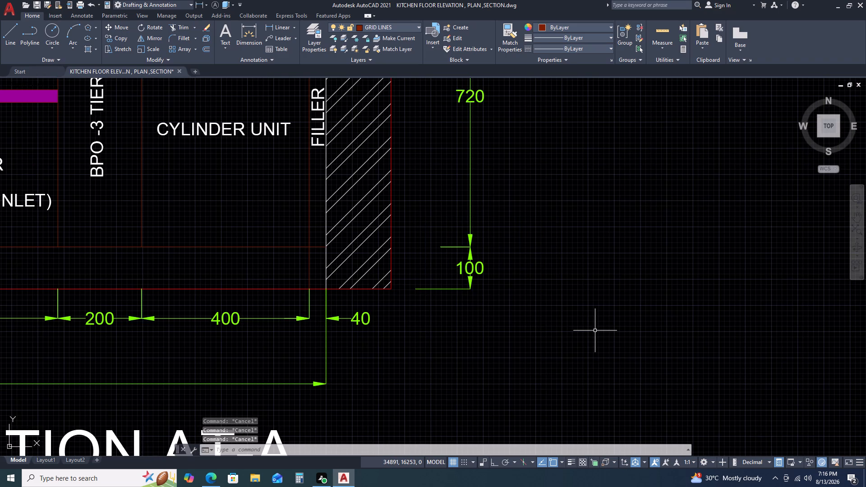
# Make Defpoints the current layer.
pyautogui.scroll(-3, 511, 235)
pyautogui.moveTo(548, 165); pyautogui.dragTo(426, 229, button='middle')
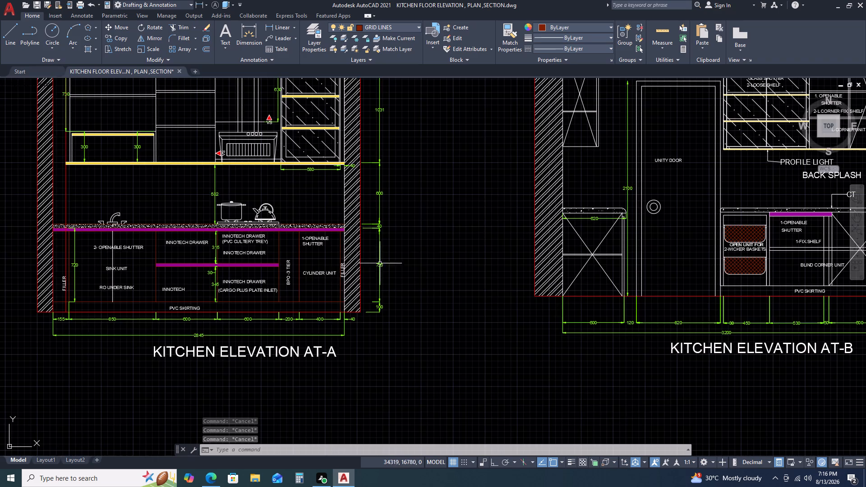
pyautogui.scroll(-2, 419, 258)
pyautogui.click(372, 28)
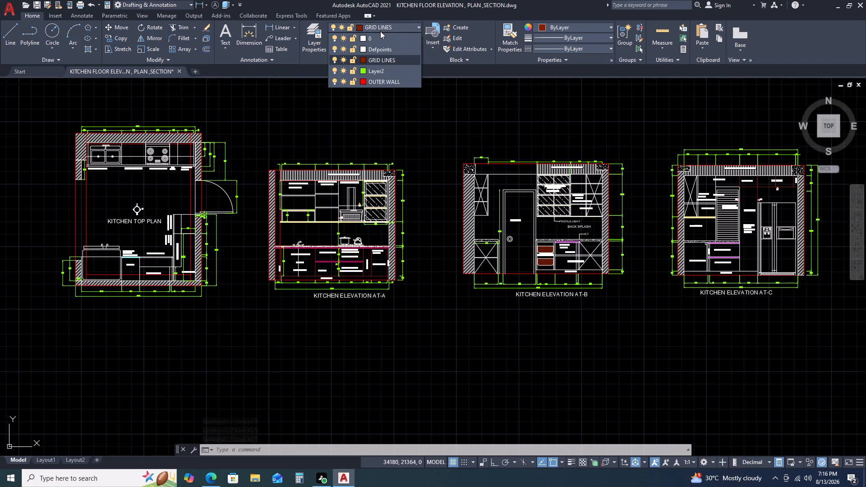
pyautogui.click(380, 48)
# Lower the 350 dimension above elevation B's left-hand wall unit closer to the ceiling line.
pyautogui.scroll(2, 536, 157)
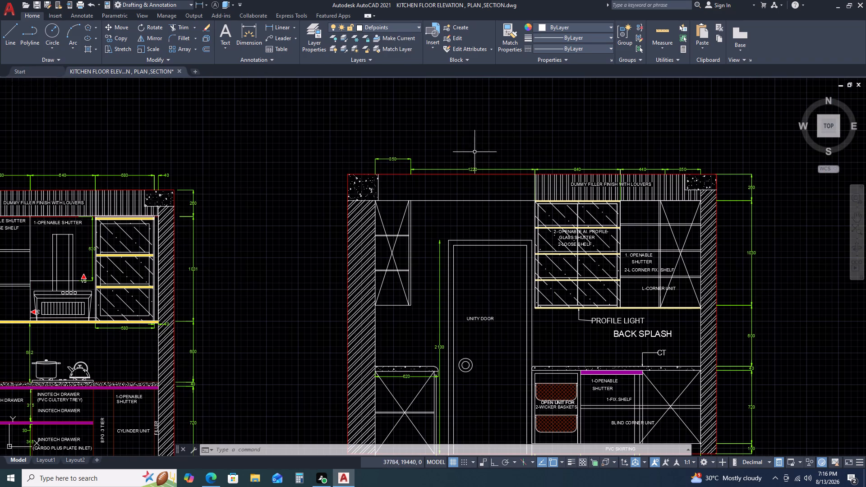
pyautogui.scroll(-2, 399, 151)
pyautogui.moveTo(402, 148); pyautogui.dragTo(395, 202, button='middle')
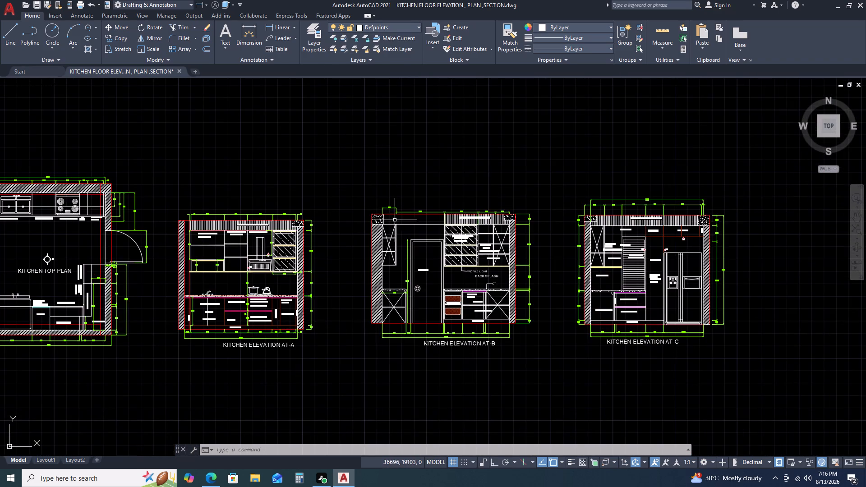
pyautogui.scroll(2, 395, 216)
pyautogui.moveTo(401, 191); pyautogui.dragTo(392, 219, button='middle')
pyautogui.scroll(3, 392, 219)
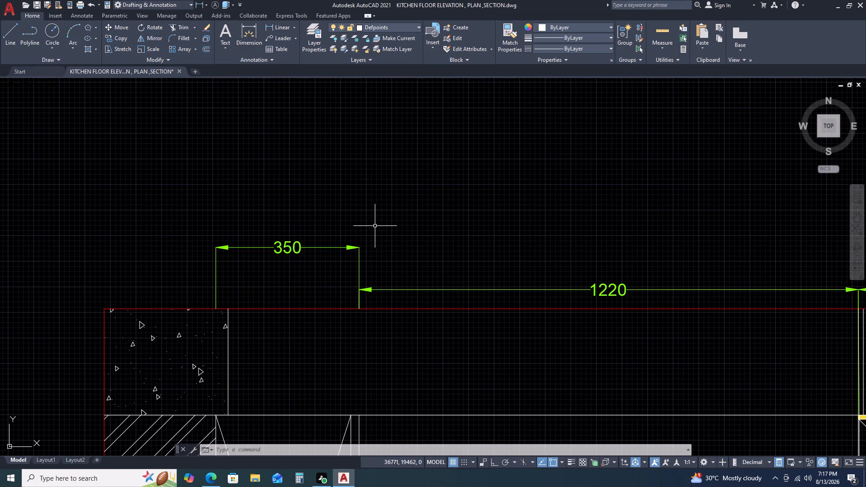
pyautogui.click(375, 226)
pyautogui.click(339, 249)
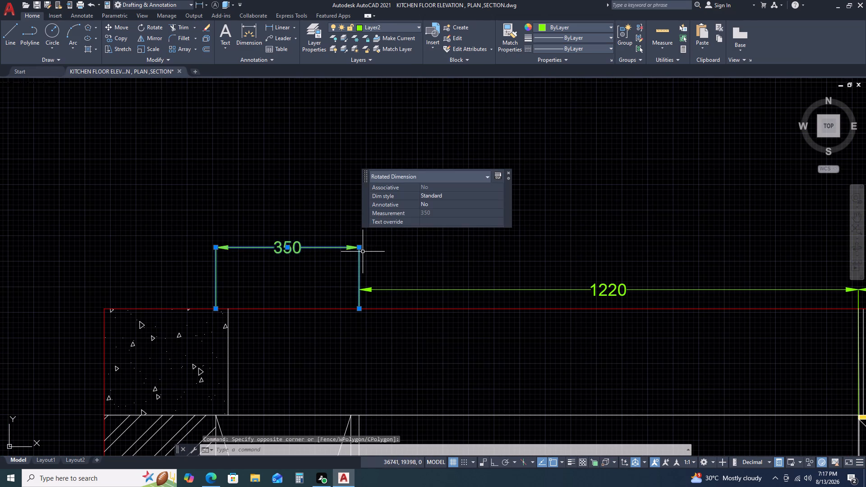
pyautogui.click(361, 248)
pyautogui.click(360, 262)
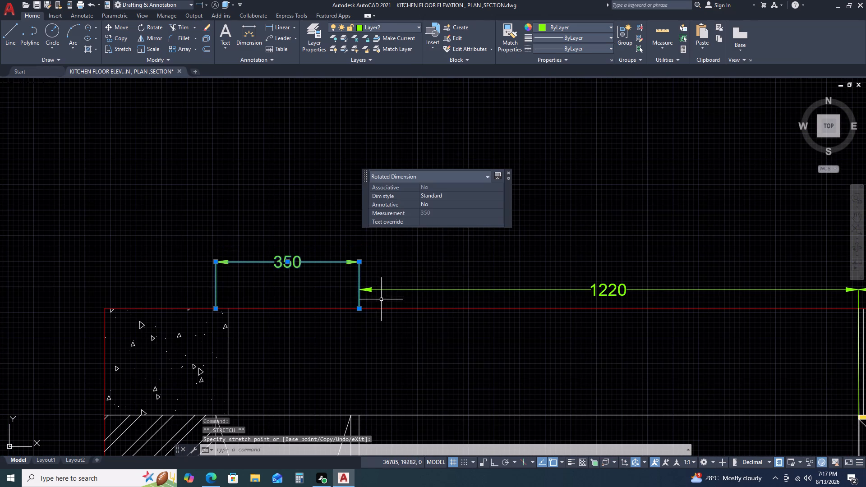
# Raise the 1220 dimension above elevation B onto the dimension line of the left-hand 350 dimension.
pyautogui.click(382, 300)
pyautogui.moveTo(377, 289); pyautogui.dragTo(377, 285)
pyautogui.click(359, 289)
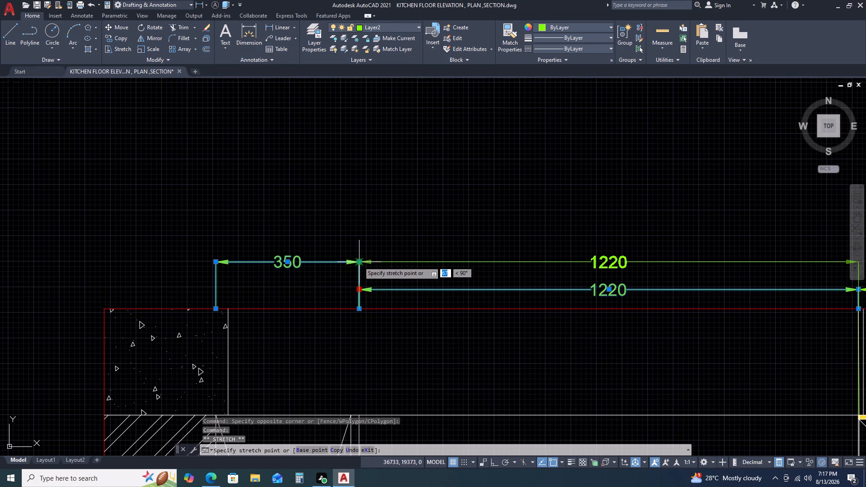
pyautogui.click(359, 262)
pyautogui.scroll(-2, 336, 266)
pyautogui.scroll(2, 553, 282)
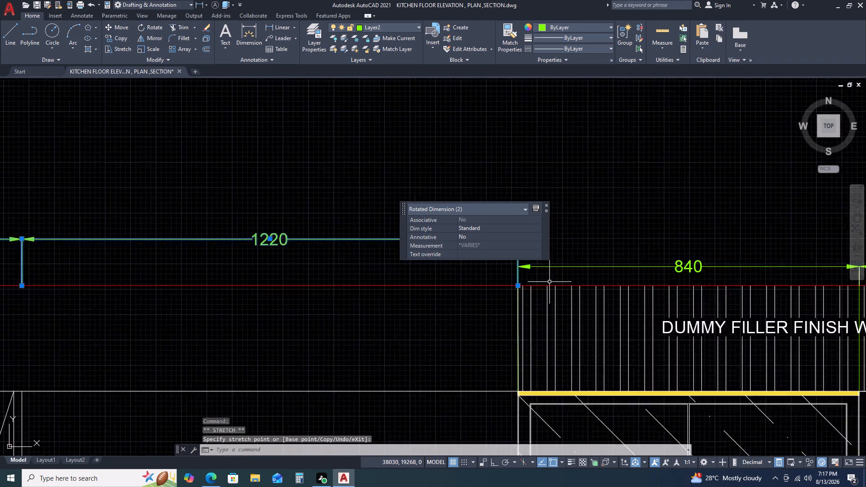
# Raise the 840 dimension above elevation B's glass shutter unit to line up with the 1220 dimension.
pyautogui.scroll(1, 549, 282)
pyautogui.moveTo(557, 277); pyautogui.dragTo(499, 341, button='middle')
pyautogui.click(488, 333)
pyautogui.click(484, 310)
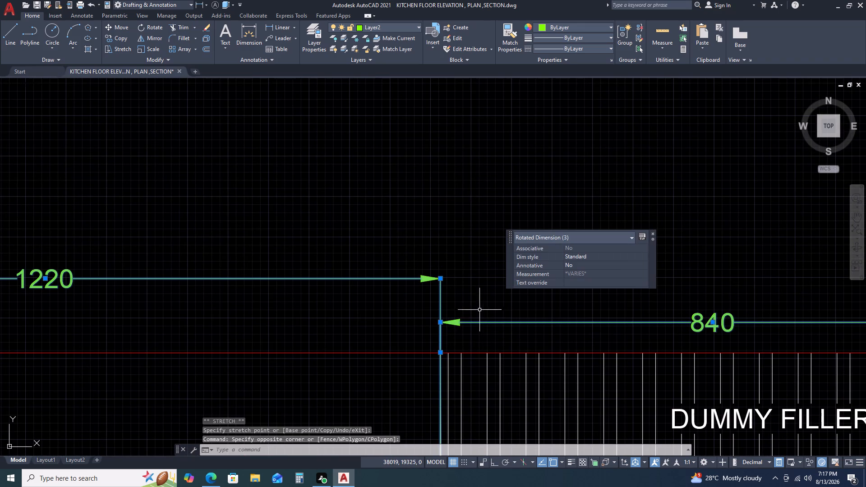
pyautogui.click(440, 322)
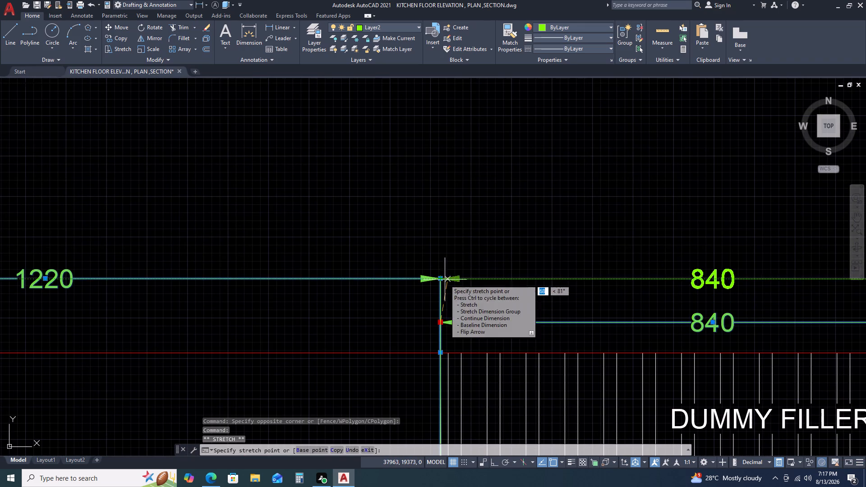
pyautogui.click(440, 278)
pyautogui.scroll(-1, 342, 287)
pyautogui.moveTo(461, 285); pyautogui.dragTo(279, 291, button='middle')
pyautogui.scroll(-1, 246, 282)
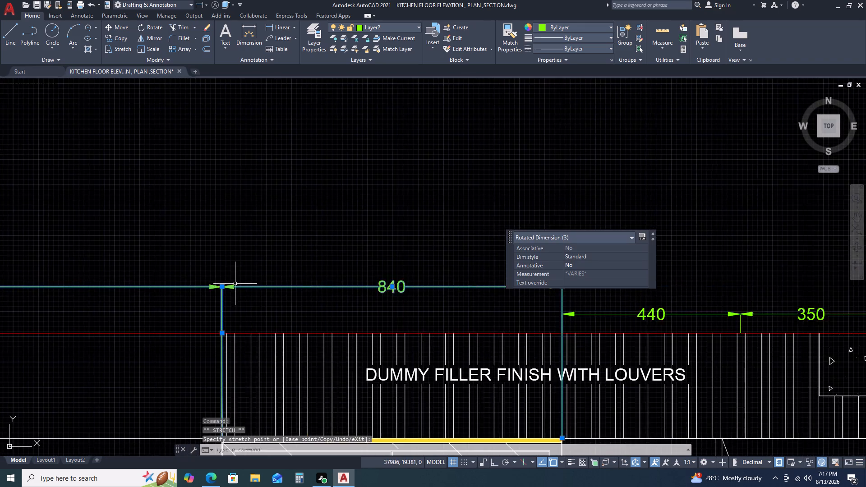
# Raise the 440 dimension above elevation B to line up with the neighbouring 840 dimension.
pyautogui.scroll(-2, 246, 282)
pyautogui.scroll(3, 400, 299)
pyautogui.click(404, 296)
pyautogui.click(390, 273)
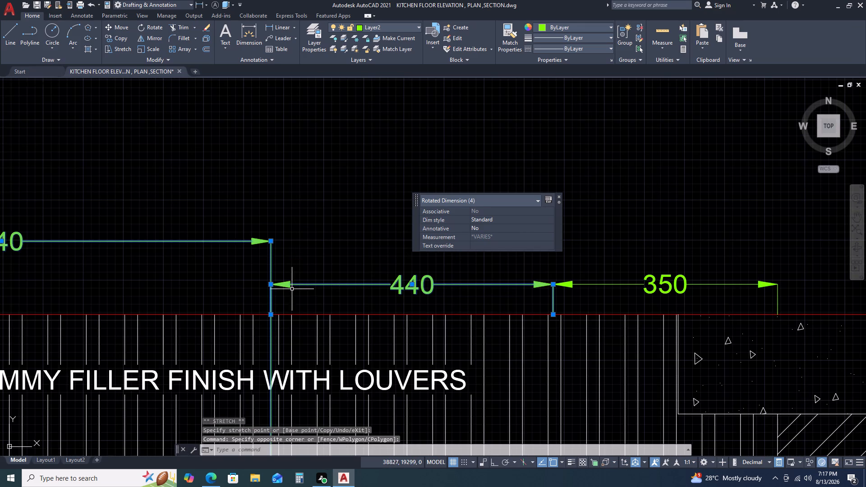
pyautogui.click(270, 284)
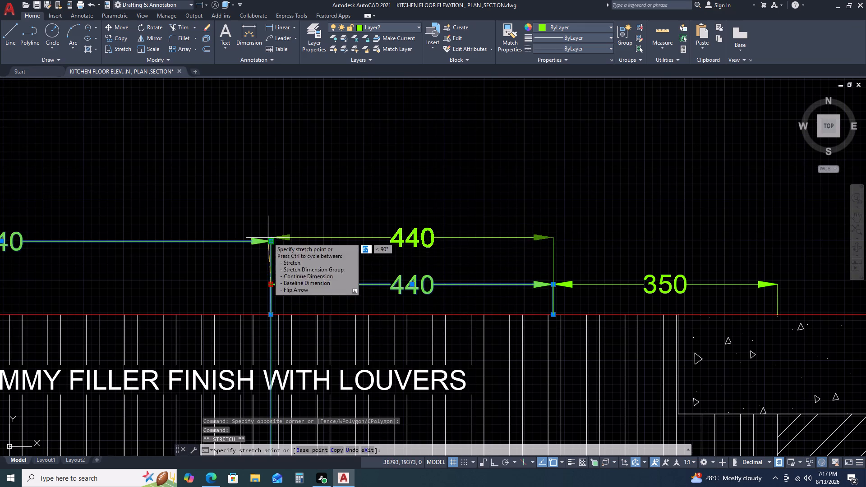
pyautogui.click(268, 238)
pyautogui.scroll(-2, 301, 260)
# Raise the right-hand 350 dimension above elevation B onto the 440 dimension's line and clear the selection.
pyautogui.scroll(1, 417, 276)
pyautogui.moveTo(419, 286); pyautogui.dragTo(424, 340, button='middle')
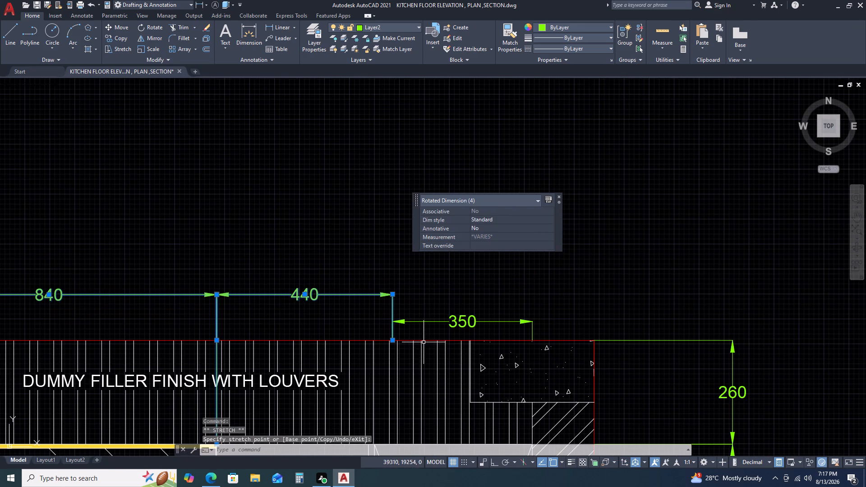
pyautogui.click(429, 333)
pyautogui.click(419, 310)
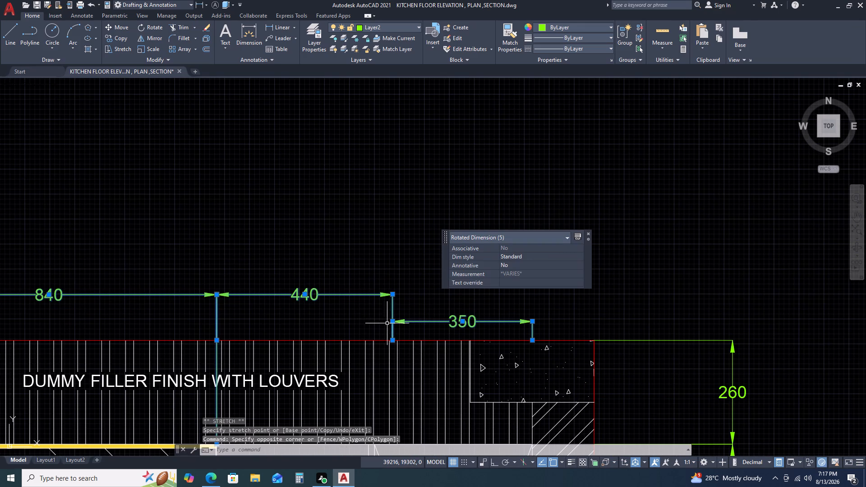
pyautogui.click(392, 323)
pyautogui.click(394, 293)
pyautogui.scroll(-3, 378, 299)
pyautogui.scroll(-2, 418, 311)
pyautogui.moveTo(421, 372); pyautogui.dragTo(433, 326, button='middle')
pyautogui.scroll(2, 447, 361)
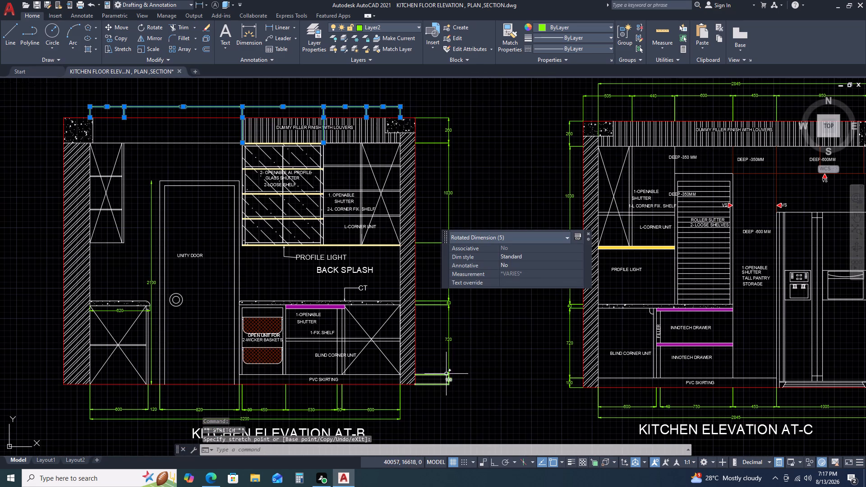
pyautogui.scroll(2, 447, 385)
pyautogui.scroll(-3, 439, 373)
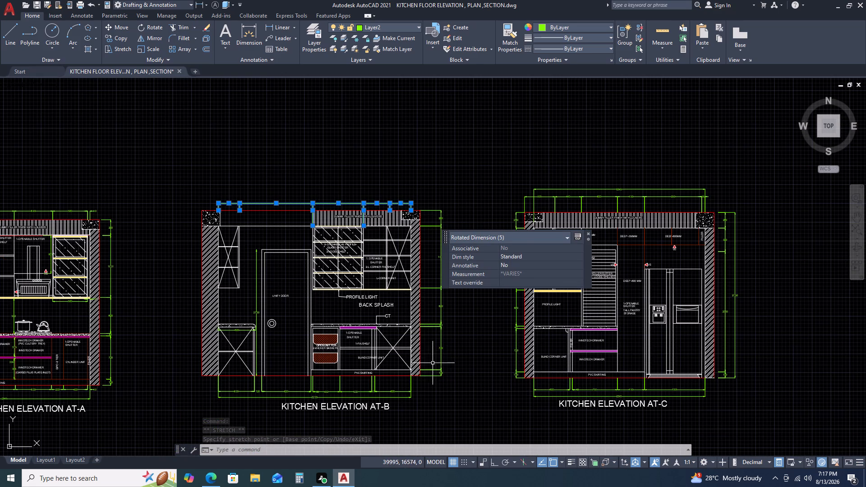
pyautogui.press('Escape')
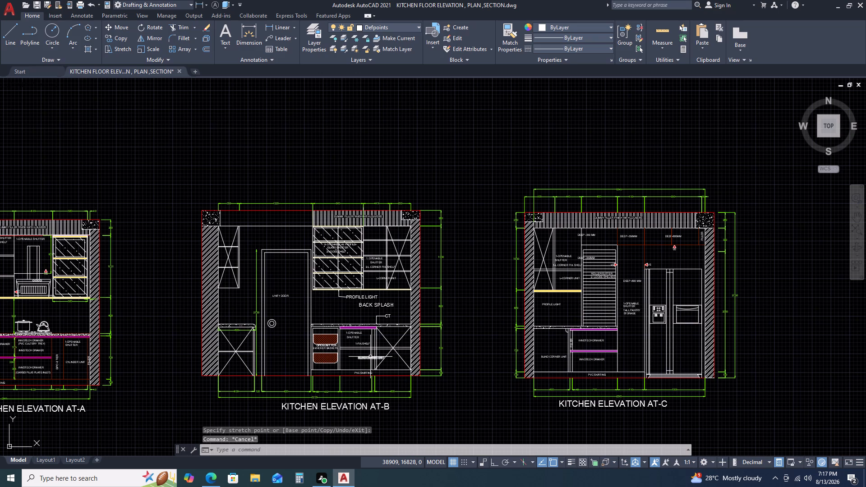
# Add a linear dimension for elevation B's overall height, placed outside the existing vertical dimension chain beside its right wall.
pyautogui.write('DLI')
pyautogui.press('space')
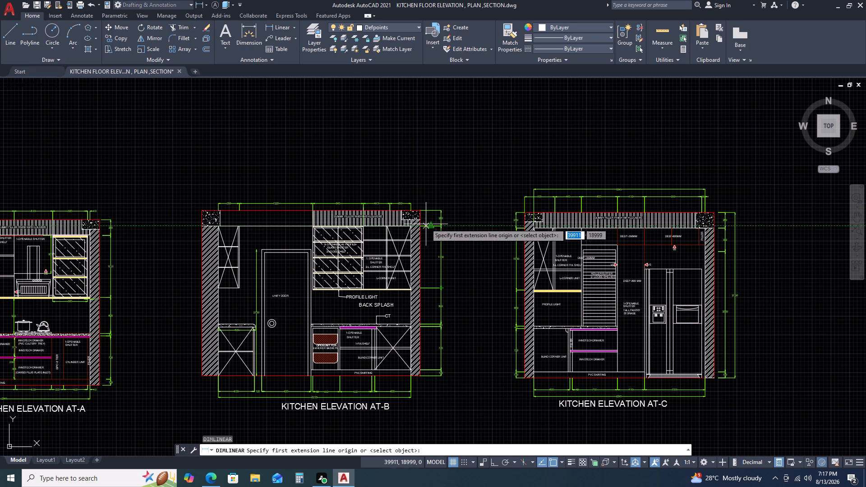
pyautogui.scroll(3, 420, 215)
pyautogui.click(415, 194)
pyautogui.scroll(-4, 419, 331)
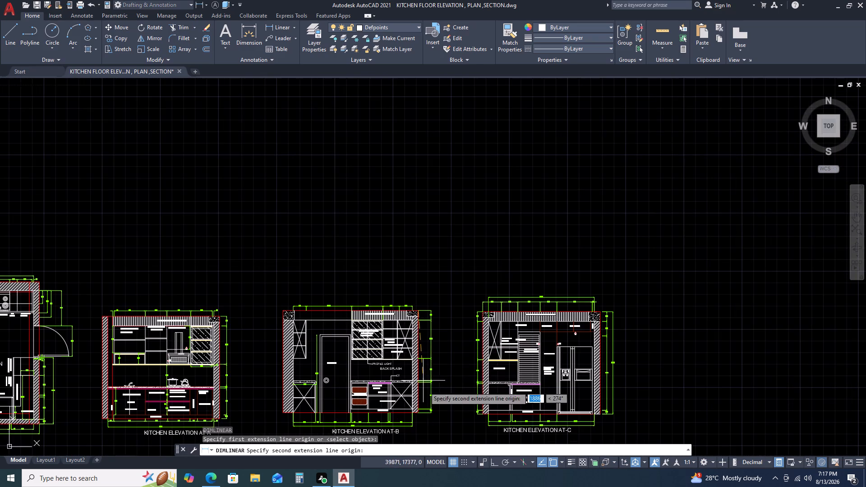
pyautogui.scroll(3, 418, 416)
pyautogui.click(411, 406)
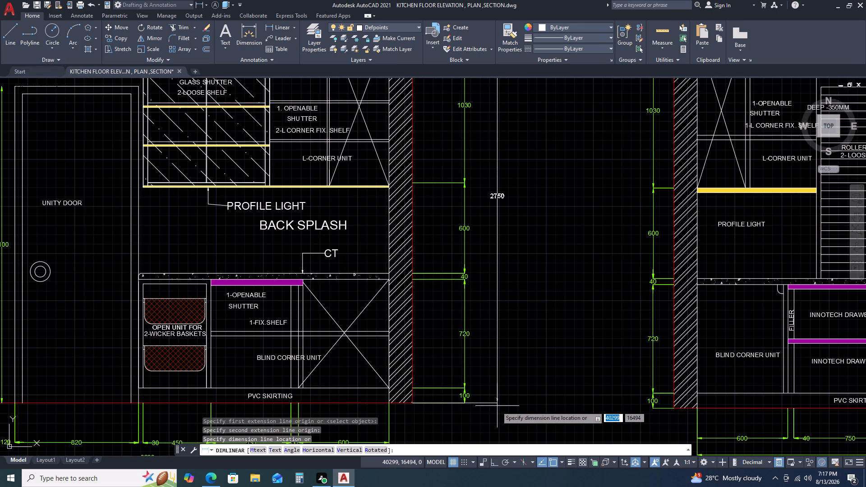
pyautogui.click(492, 407)
pyautogui.scroll(-3, 494, 389)
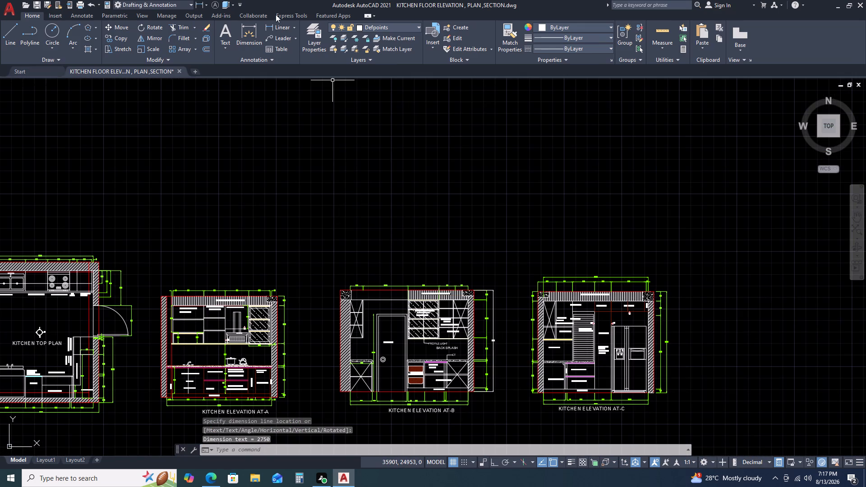
# Add an overall horizontal dimension above elevation B, from the left beam's inner top corner to the right wall's outer edge.
pyautogui.click(278, 32)
pyautogui.scroll(2, 351, 281)
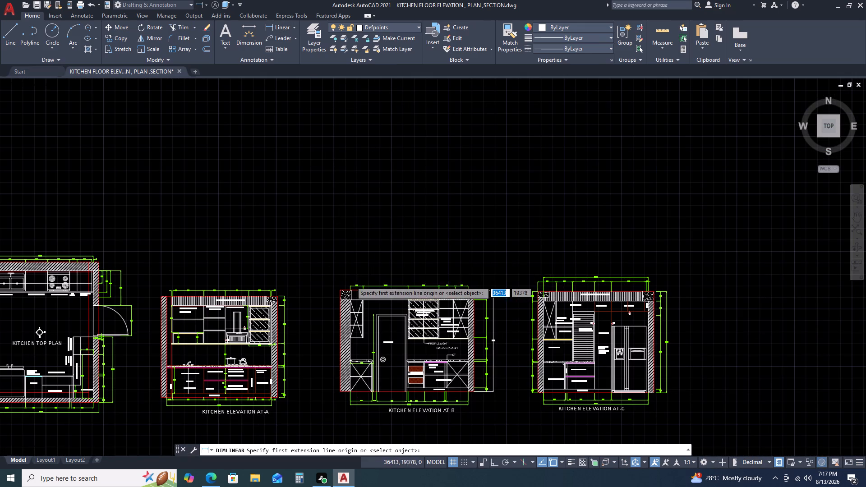
pyautogui.scroll(1, 351, 281)
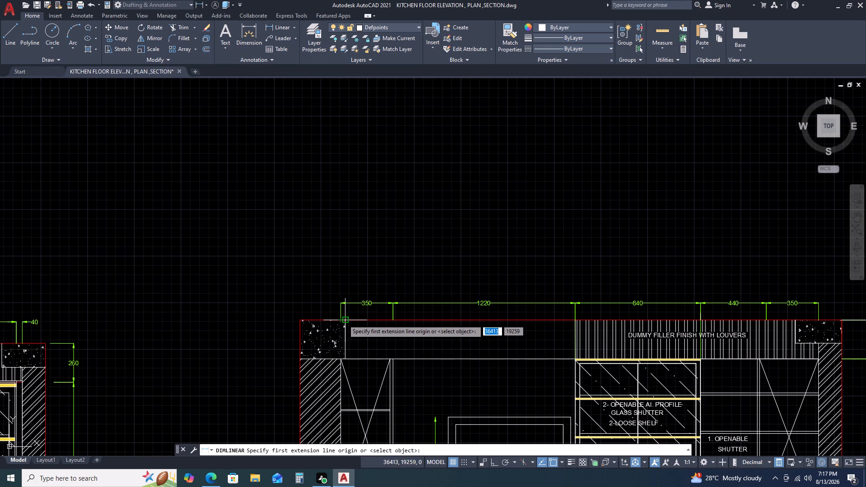
pyautogui.click(344, 320)
pyautogui.scroll(-2, 470, 336)
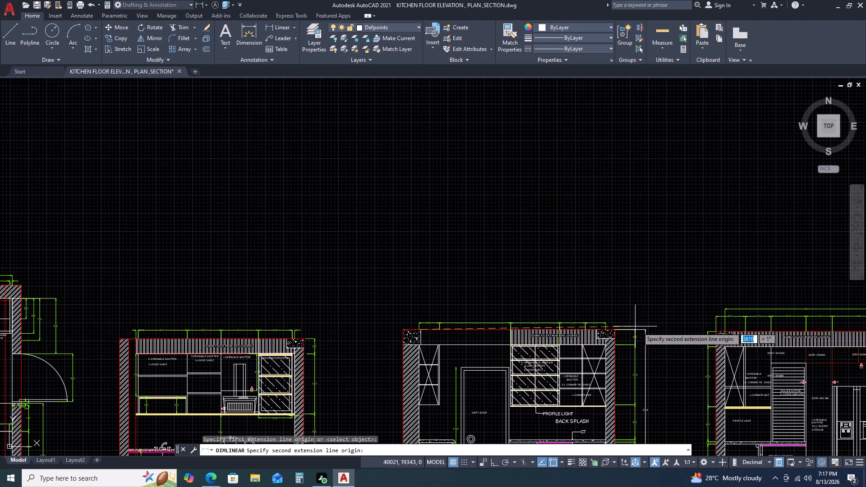
pyautogui.scroll(2, 614, 331)
pyautogui.click(612, 329)
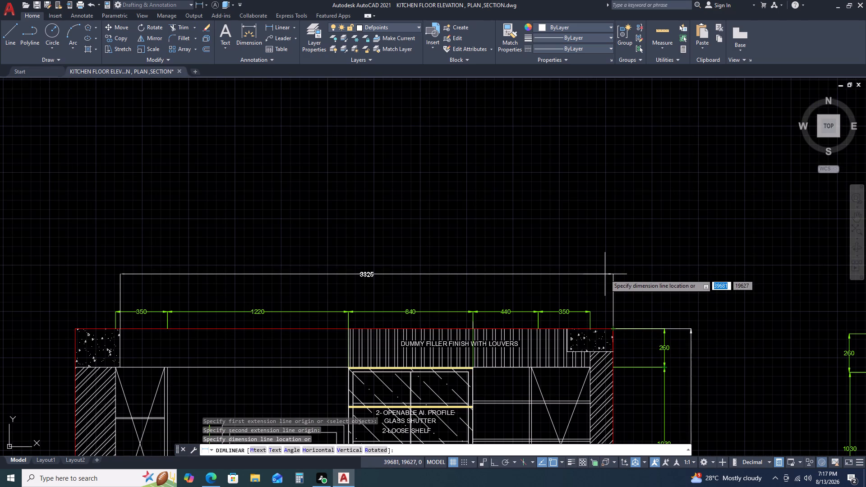
pyautogui.click(607, 279)
pyautogui.scroll(-2, 519, 260)
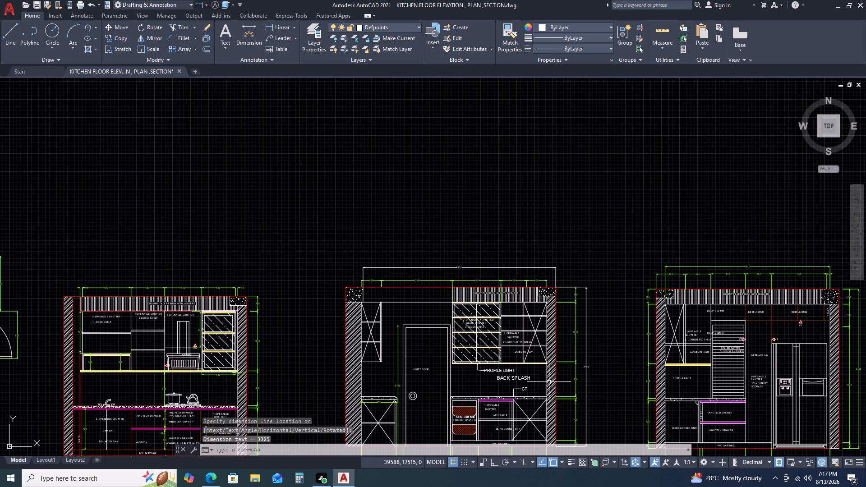
# Match the properties of elevation B's green 1030 dimension onto the new overall height and overall width dimensions.
pyautogui.moveTo(549, 381); pyautogui.dragTo(531, 342, button='middle')
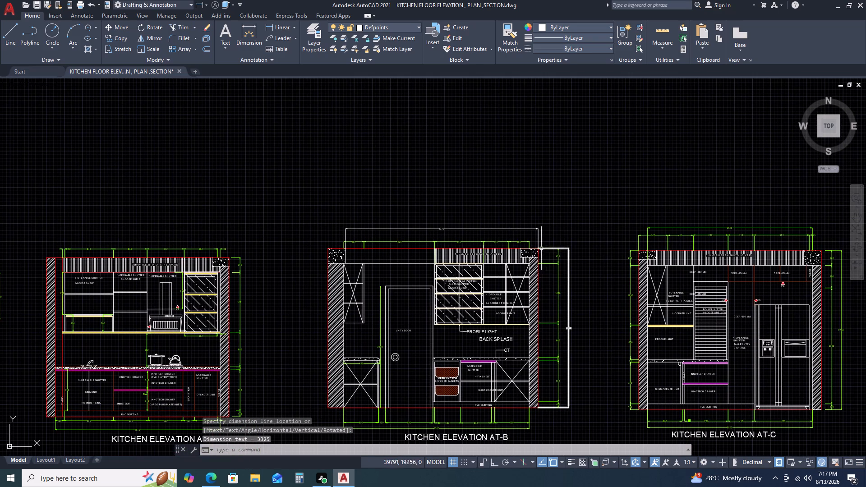
pyautogui.write('MA')
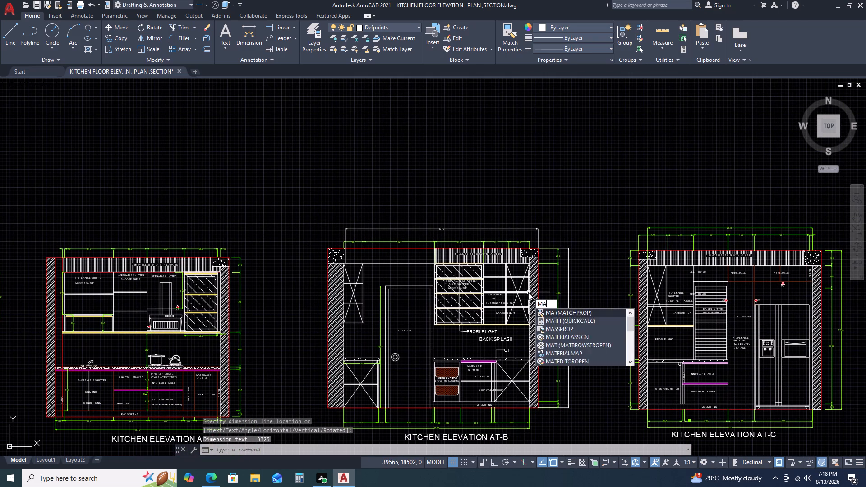
pyautogui.press('space')
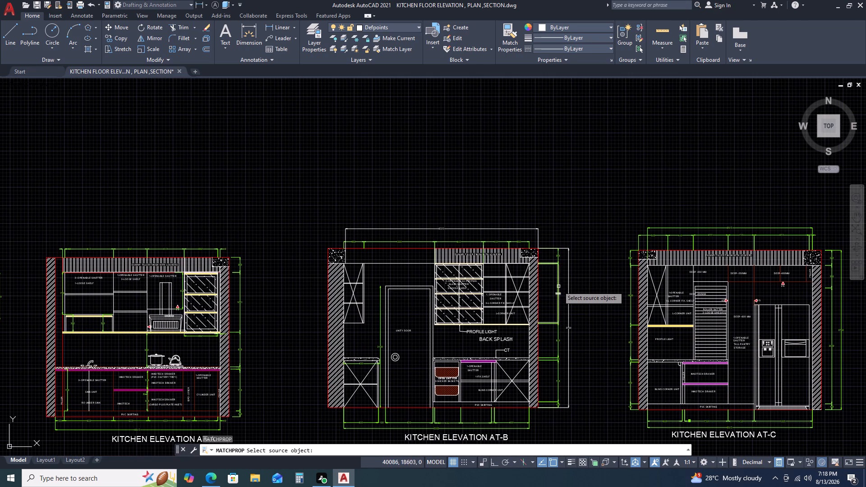
pyautogui.click(558, 286)
pyautogui.click(569, 303)
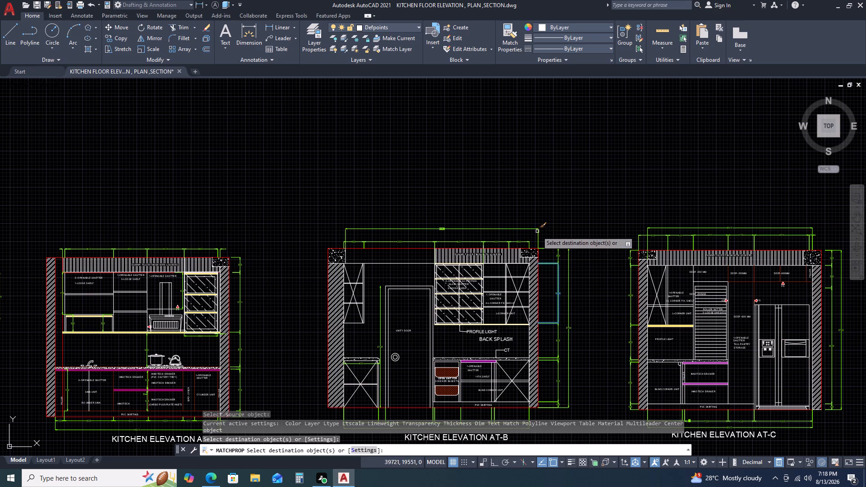
pyautogui.click(537, 231)
pyautogui.scroll(-2, 311, 323)
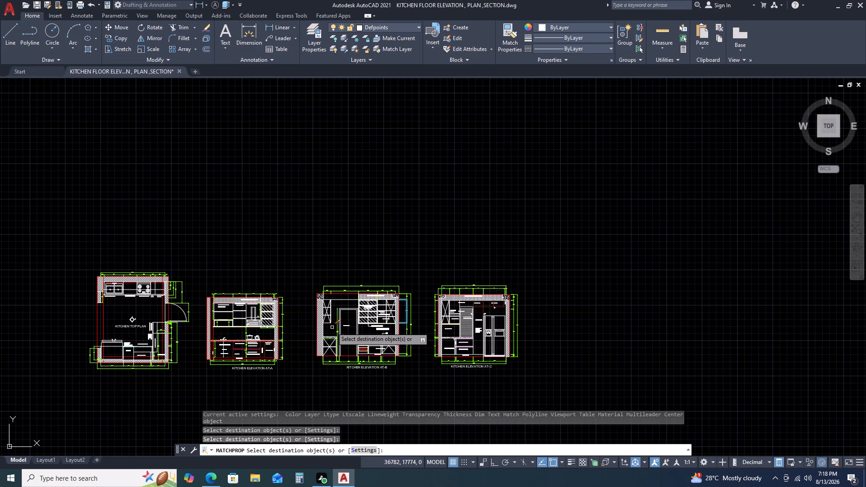
pyautogui.press('Escape')
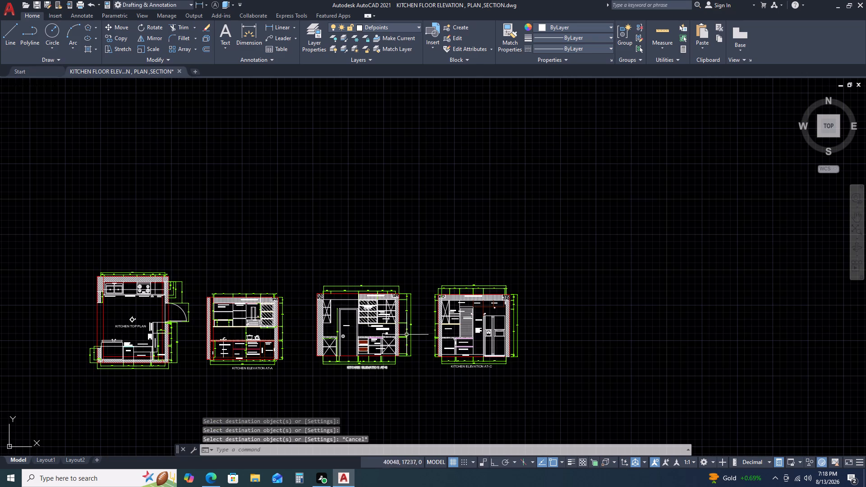
# Shift the 100 skirting dimension beside elevation B's right wall closer to the wall.
pyautogui.scroll(2, 403, 322)
pyautogui.scroll(1, 405, 413)
pyautogui.moveTo(422, 342); pyautogui.dragTo(423, 331, button='middle')
pyautogui.scroll(3, 402, 357)
pyautogui.moveTo(412, 390); pyautogui.dragTo(428, 337, button='middle')
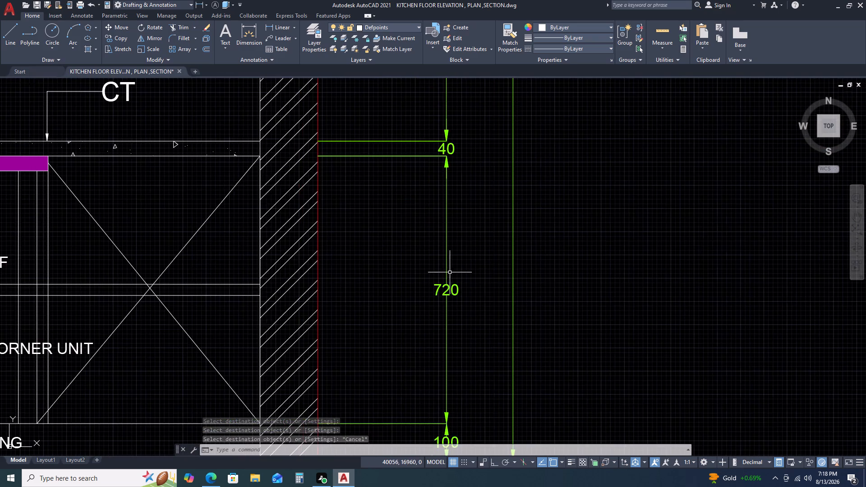
pyautogui.scroll(1, 425, 408)
pyautogui.moveTo(463, 408); pyautogui.dragTo(468, 312, button='middle')
pyautogui.scroll(-2, 472, 311)
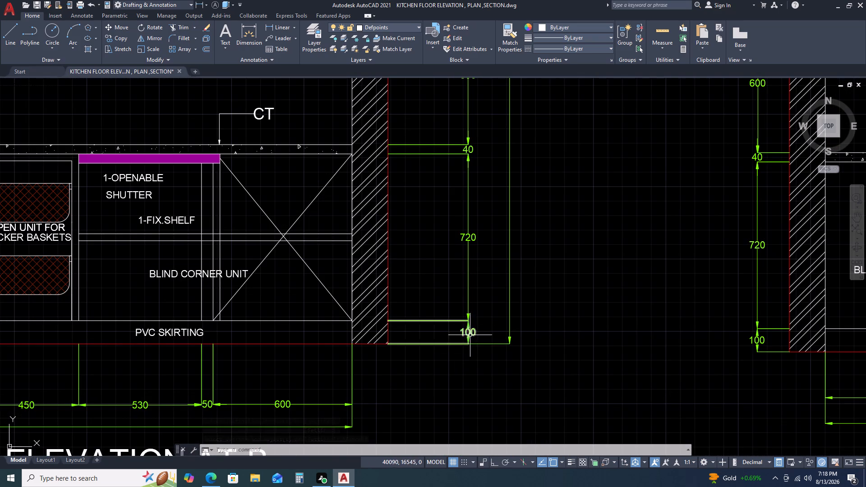
pyautogui.click(471, 335)
pyautogui.click(470, 344)
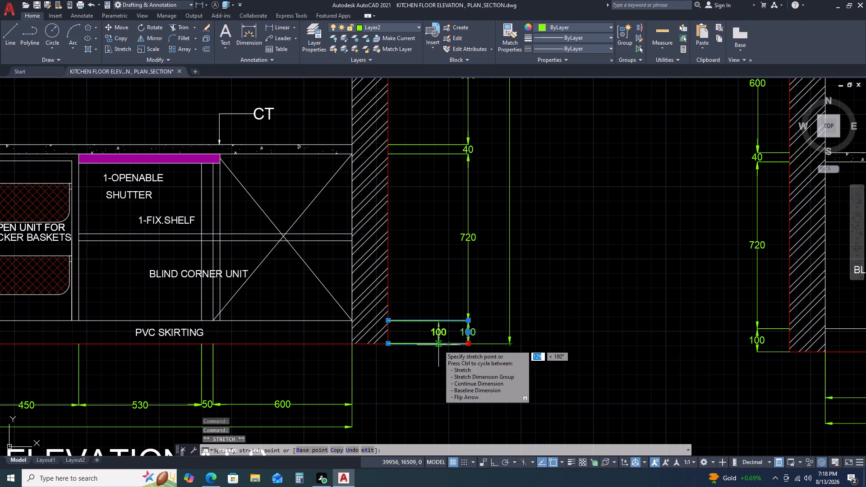
pyautogui.click(438, 345)
# Shift the 720 base unit dimension beside elevation B's right wall into line with the 100 dimension.
pyautogui.click(471, 311)
pyautogui.click(461, 315)
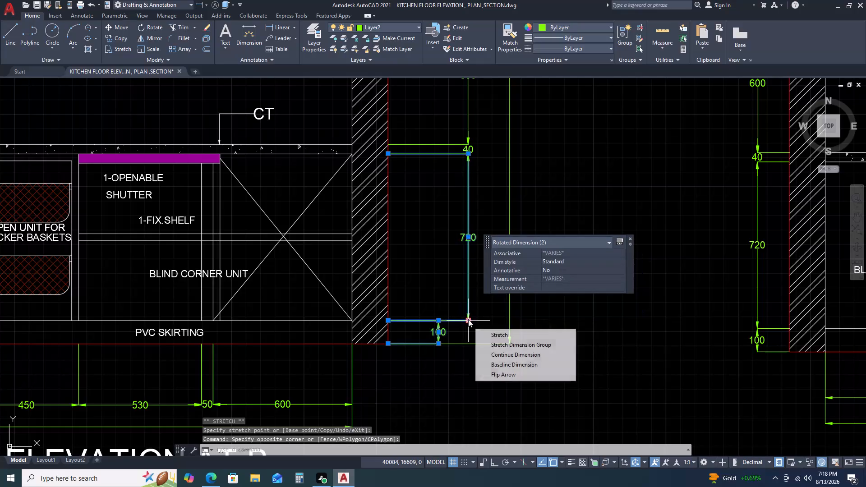
pyautogui.click(468, 320)
pyautogui.click(441, 319)
# Shift the 40 countertop and 600 backsplash dimensions beside elevation B's right wall into line with the 720 dimension.
pyautogui.scroll(-1, 478, 317)
pyautogui.moveTo(476, 324); pyautogui.dragTo(470, 422, button='middle')
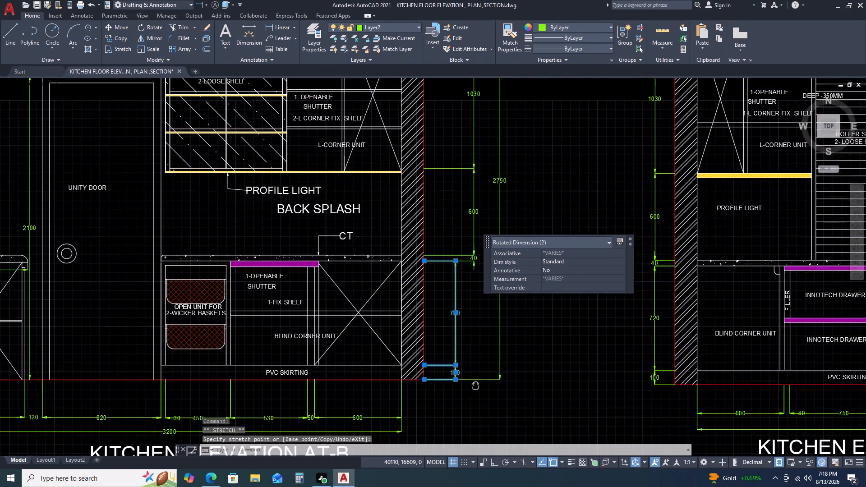
pyautogui.moveTo(470, 422); pyautogui.dragTo(470, 427, button='middle')
pyautogui.click(473, 302)
pyautogui.click(462, 294)
pyautogui.scroll(3, 468, 326)
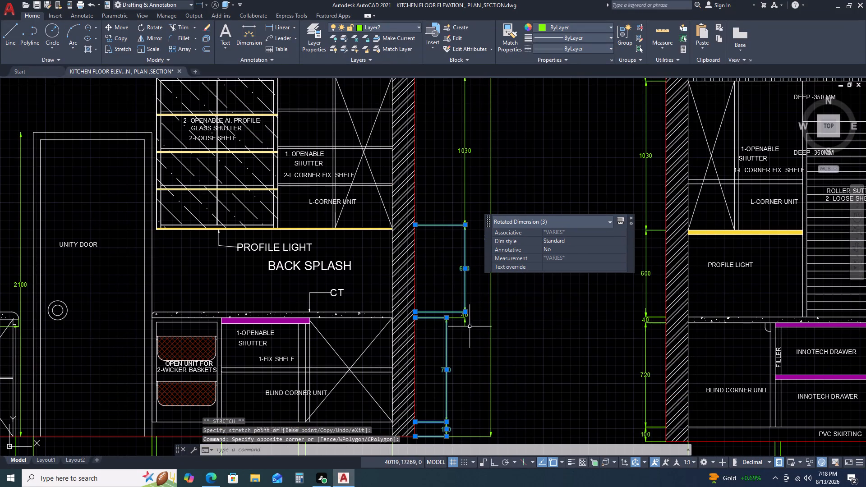
pyautogui.click(466, 317)
pyautogui.click(435, 301)
pyautogui.click(451, 294)
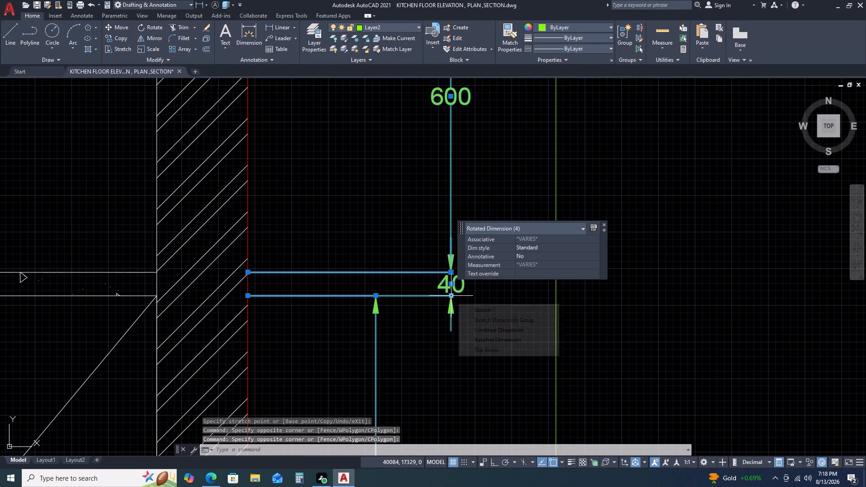
pyautogui.click(374, 296)
pyautogui.scroll(-2, 395, 325)
pyautogui.click(417, 305)
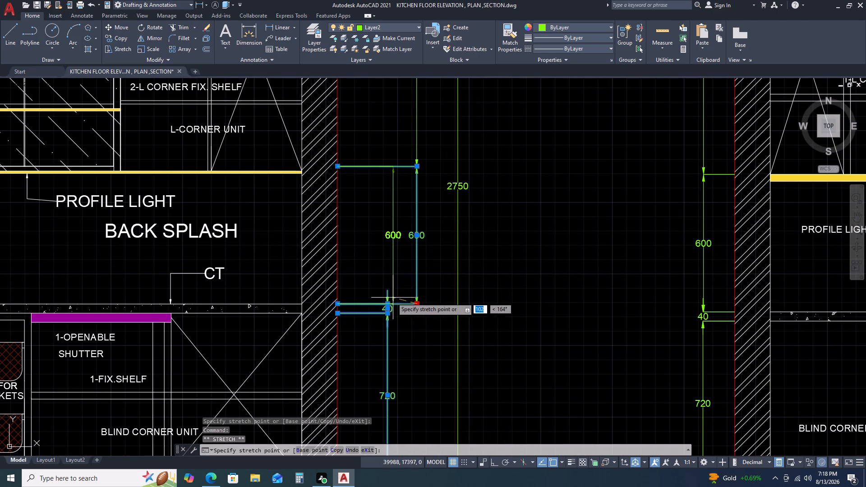
pyautogui.click(385, 304)
# Shift the 1030 dimension beside elevation B's right wall into line with the 600 dimension.
pyautogui.scroll(-2, 392, 320)
pyautogui.moveTo(388, 290); pyautogui.dragTo(390, 362, button='middle')
pyautogui.click(409, 325)
pyautogui.click(398, 307)
pyautogui.click(404, 333)
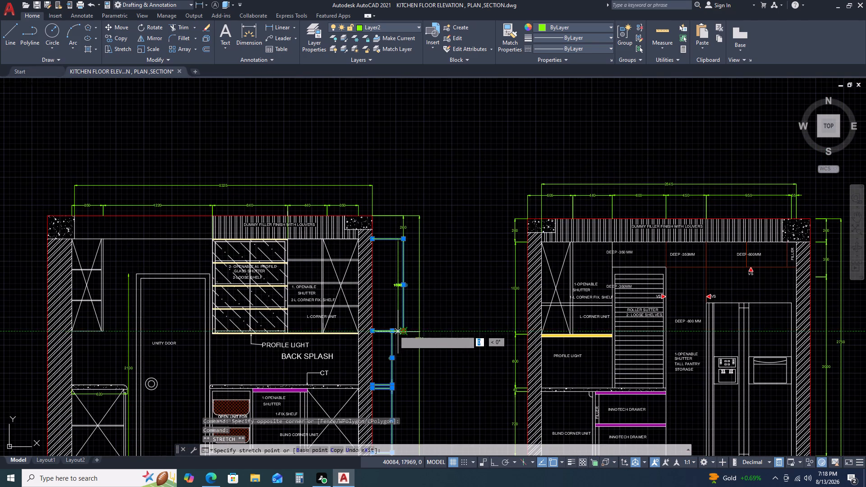
pyautogui.click(392, 330)
# Shift the 260 top filler dimension beside elevation B's right wall into line with the 1030 dimension.
pyautogui.moveTo(385, 299); pyautogui.dragTo(392, 397, button='middle')
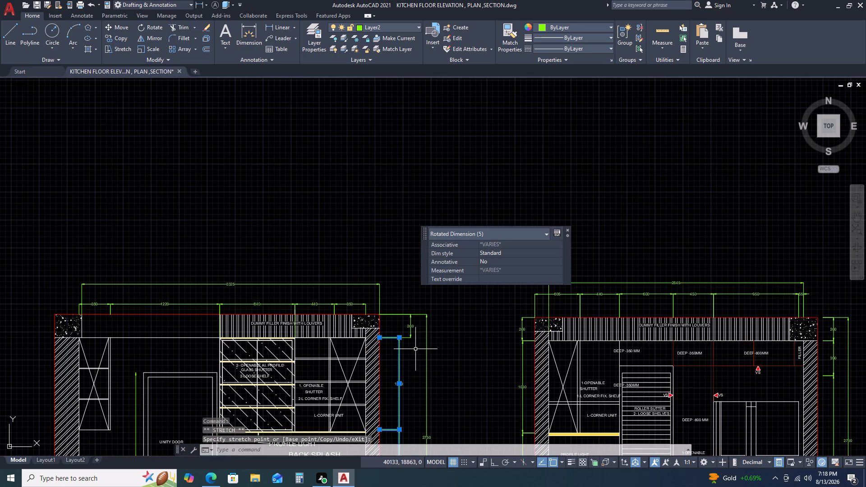
pyautogui.scroll(2, 416, 337)
pyautogui.click(416, 337)
pyautogui.click(381, 319)
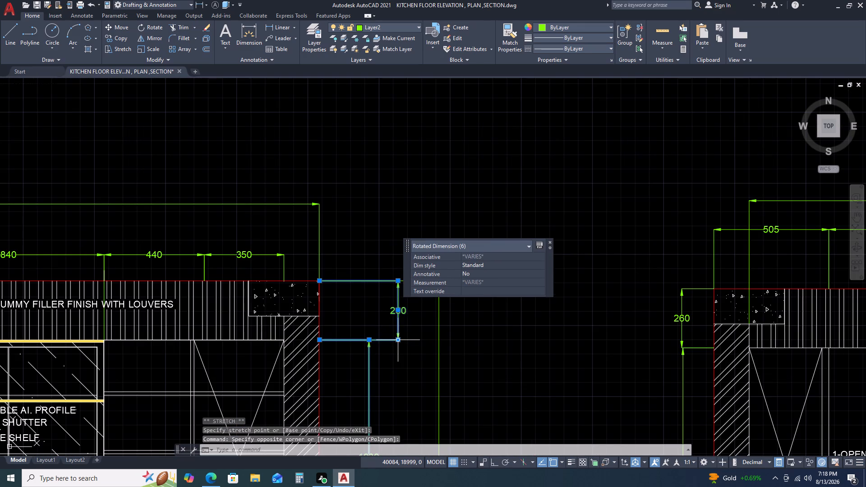
pyautogui.click(399, 340)
pyautogui.click(371, 338)
# Move the overall height dimension beside elevation B closer to the inner vertical dimension chain.
pyautogui.scroll(-7, 371, 335)
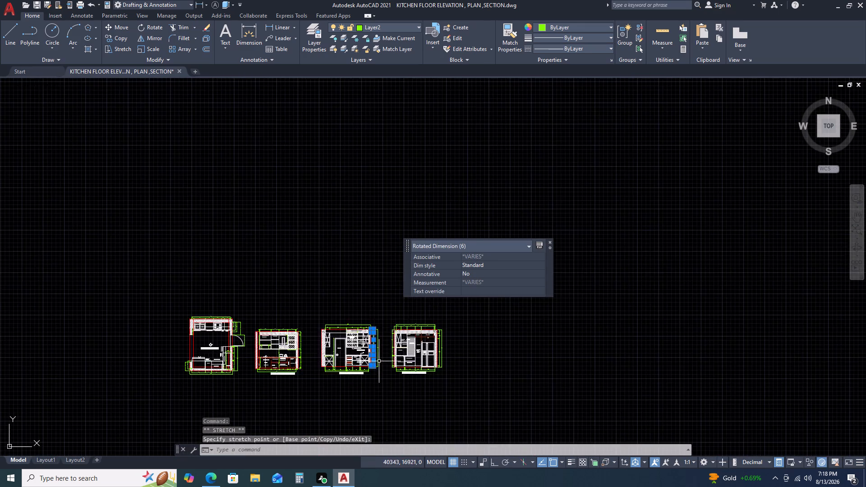
pyautogui.scroll(3, 379, 362)
pyautogui.click(380, 345)
pyautogui.click(367, 324)
pyautogui.scroll(3, 367, 314)
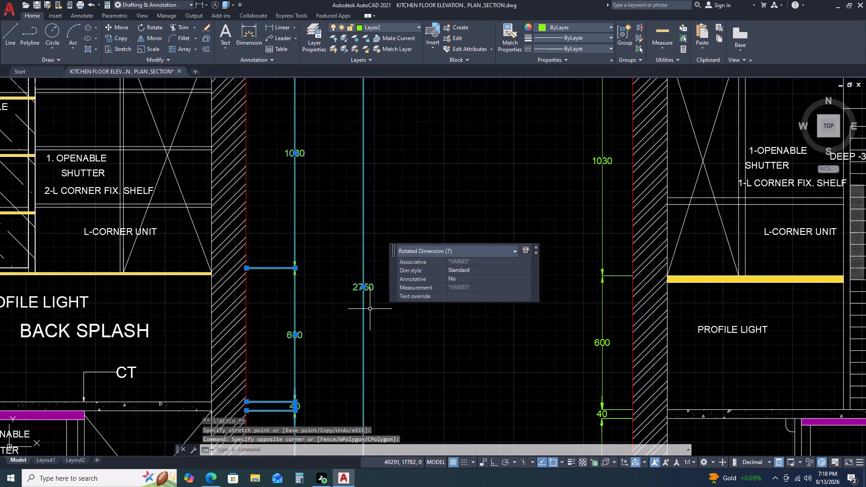
pyautogui.click(364, 287)
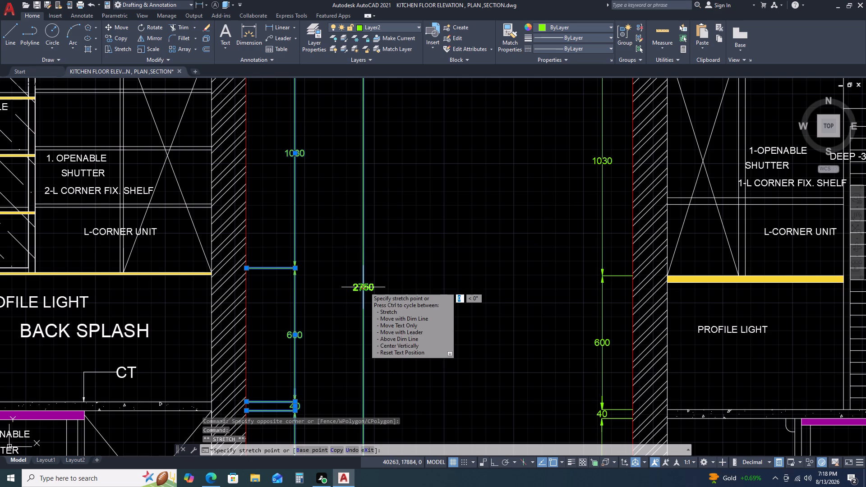
pyautogui.click(337, 287)
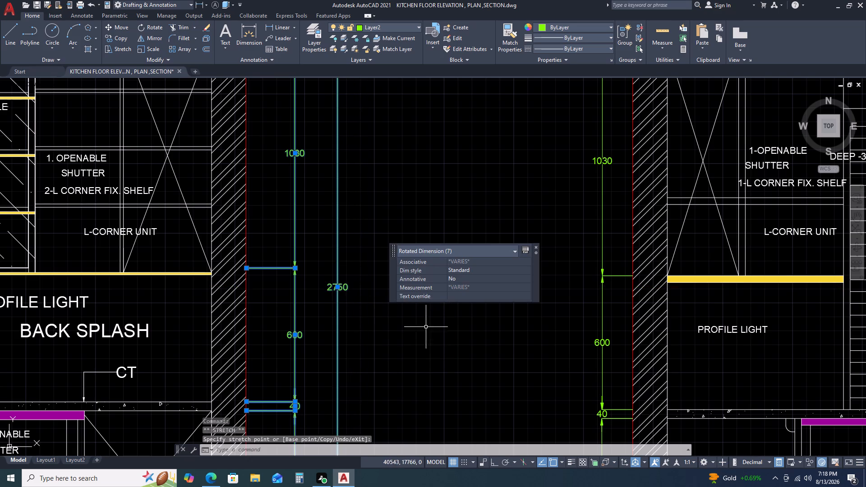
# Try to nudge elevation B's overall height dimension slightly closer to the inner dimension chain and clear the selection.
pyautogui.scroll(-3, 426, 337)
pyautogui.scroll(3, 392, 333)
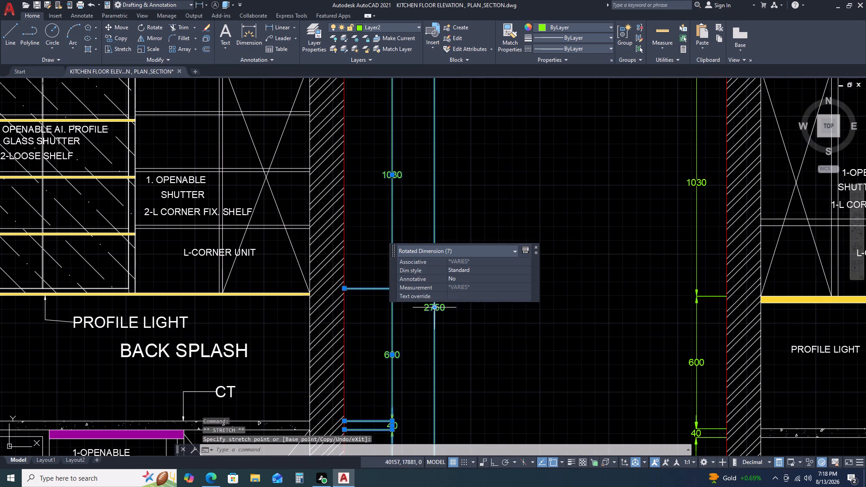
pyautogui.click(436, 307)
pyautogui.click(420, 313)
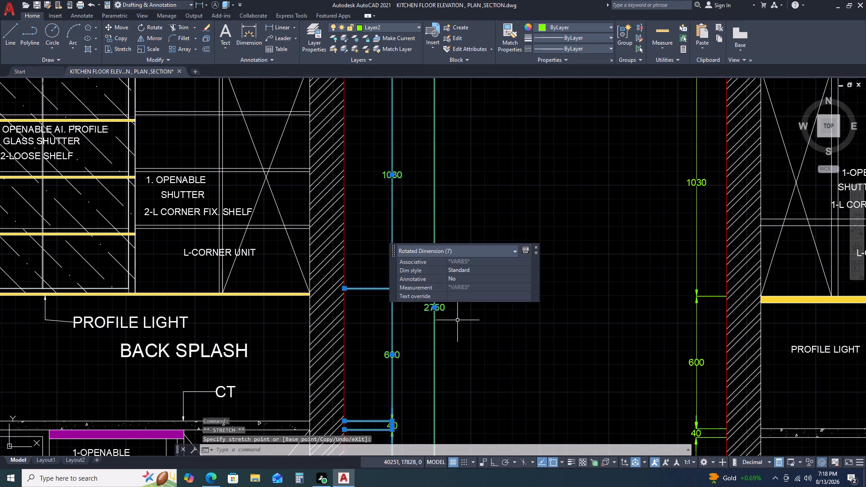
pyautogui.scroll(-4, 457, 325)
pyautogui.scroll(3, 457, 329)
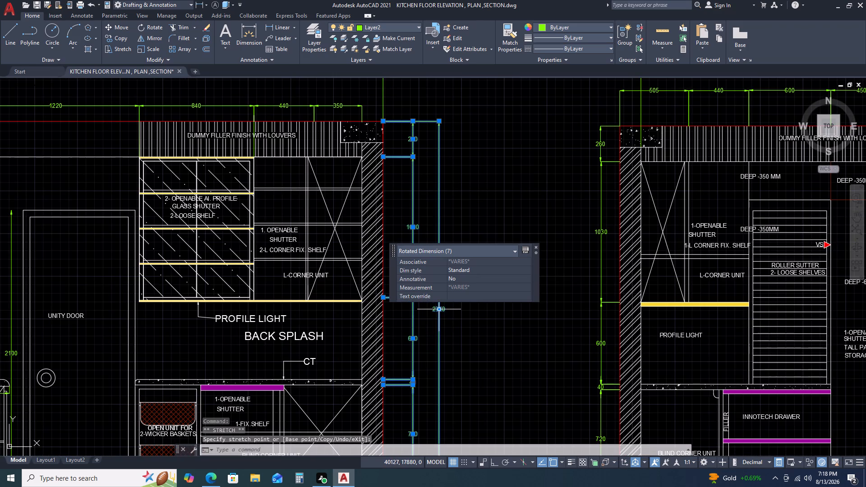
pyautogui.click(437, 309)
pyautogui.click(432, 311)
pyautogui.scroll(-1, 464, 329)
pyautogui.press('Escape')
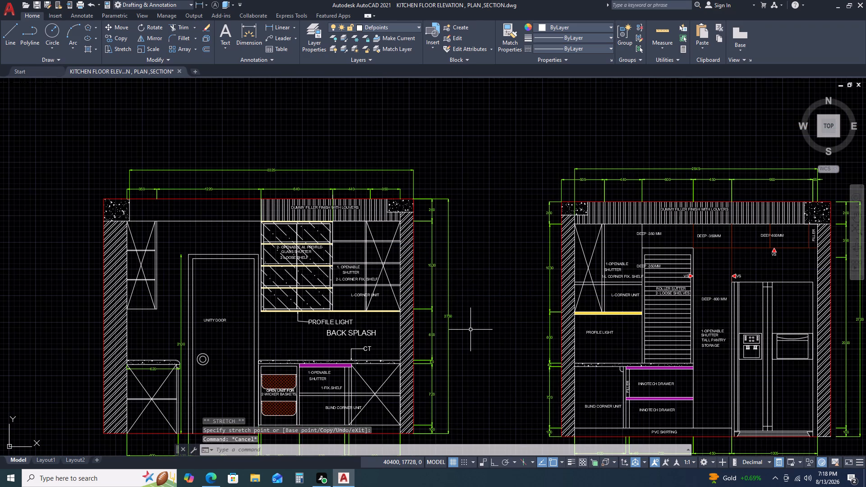
# Move elevation B's overall height dimension closer to the inner vertical dimension chain.
pyautogui.scroll(2, 431, 343)
pyautogui.click(480, 274)
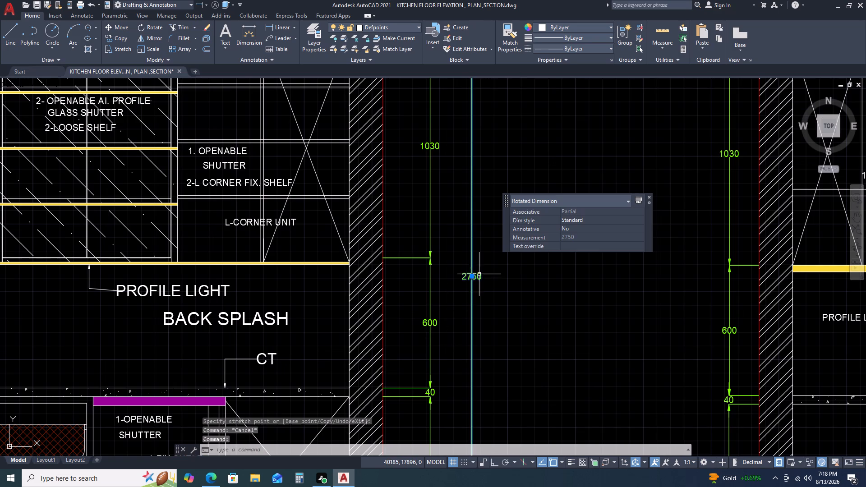
pyautogui.click(472, 277)
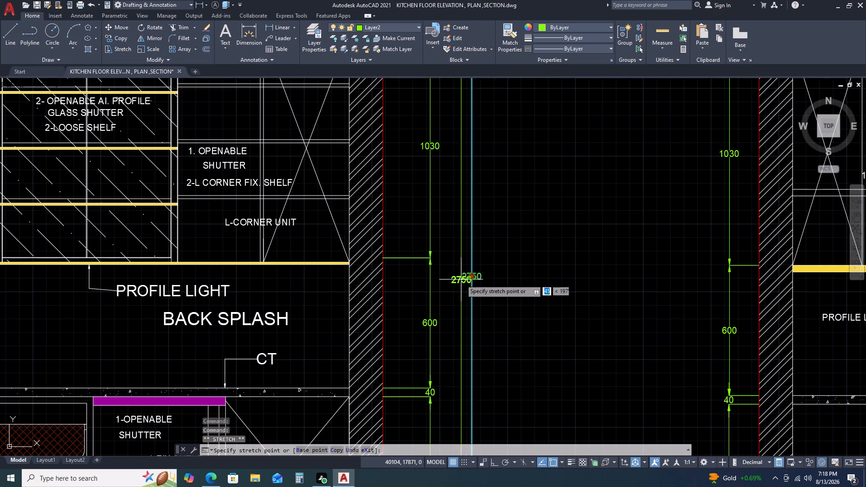
pyautogui.click(456, 280)
pyautogui.scroll(-3, 474, 280)
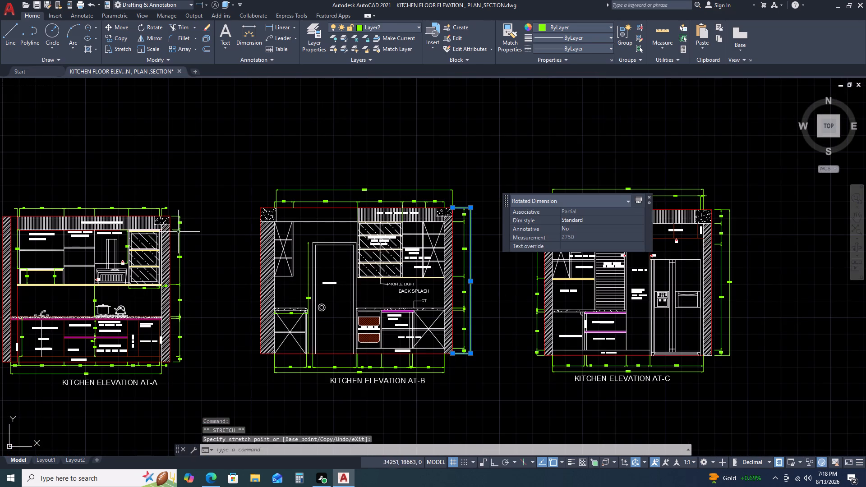
# Lower the overall width dimension above elevation B so it sits closer to the inner dimension chain.
pyautogui.scroll(3, 371, 206)
pyautogui.click(392, 133)
pyautogui.click(379, 150)
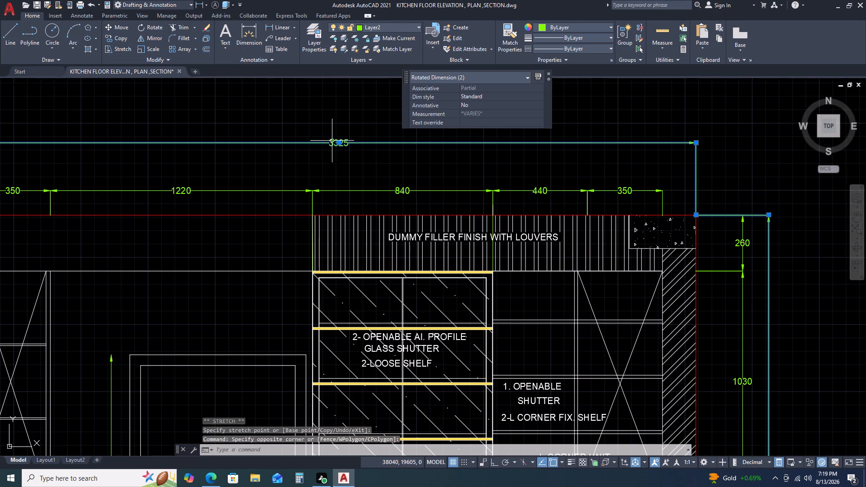
pyautogui.click(341, 142)
pyautogui.click(340, 165)
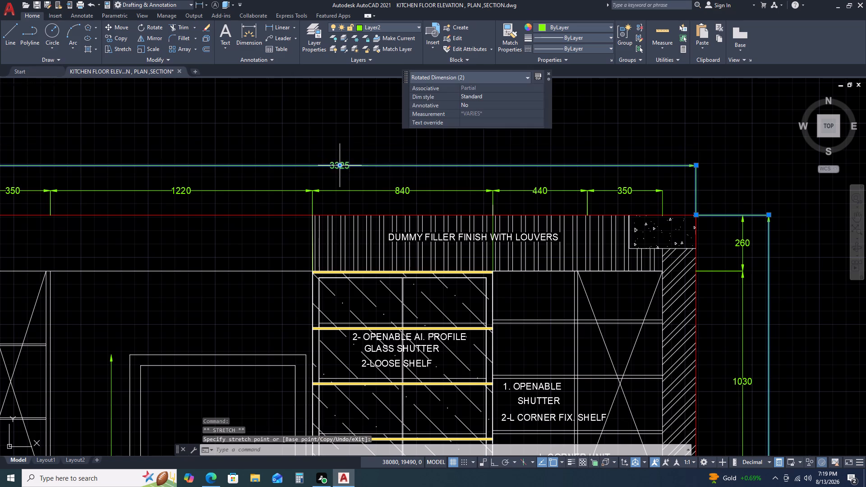
# Move the overall height dimension beside elevation C's right wall closer to the inner vertical dimensions.
pyautogui.scroll(-6, 335, 168)
pyautogui.scroll(5, 403, 182)
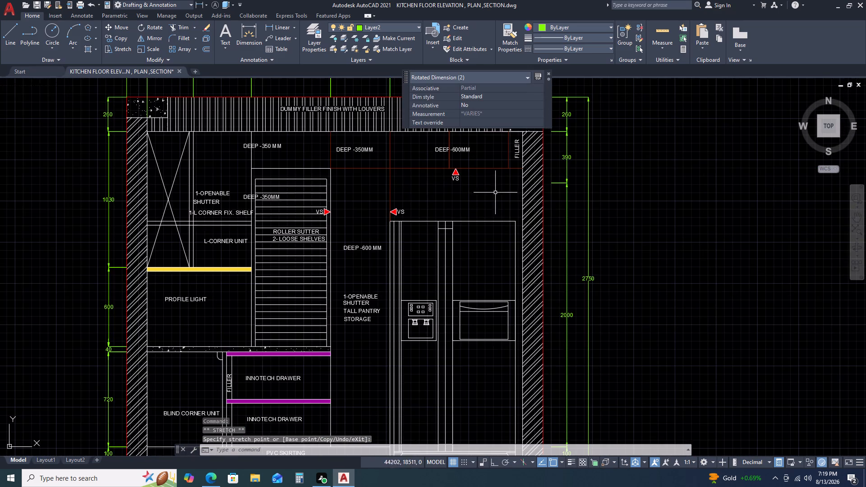
pyautogui.scroll(-2, 593, 222)
pyautogui.scroll(3, 594, 256)
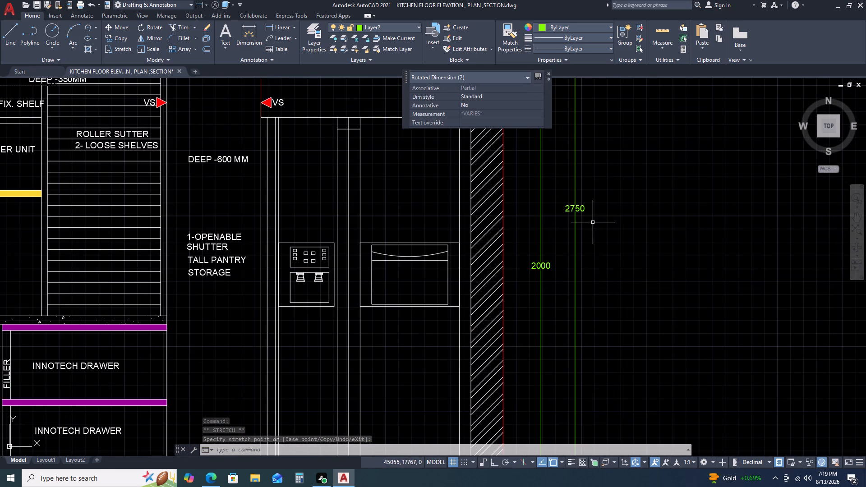
pyautogui.click(595, 221)
pyautogui.click(569, 257)
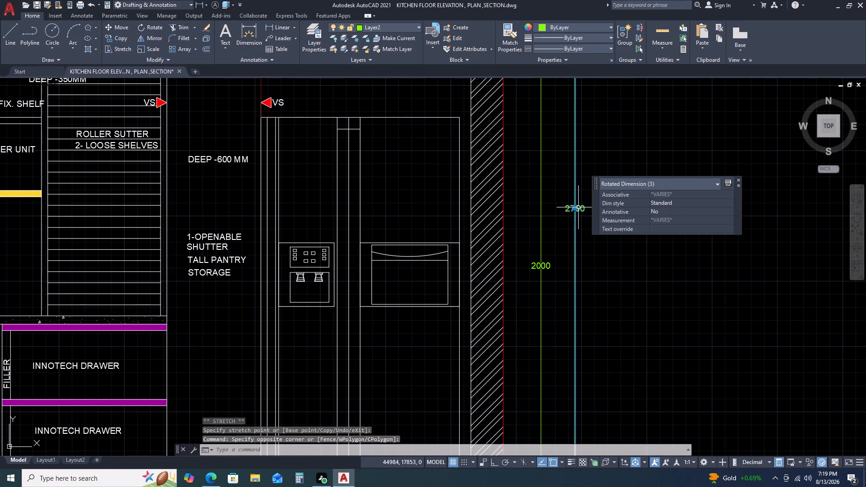
pyautogui.click(574, 209)
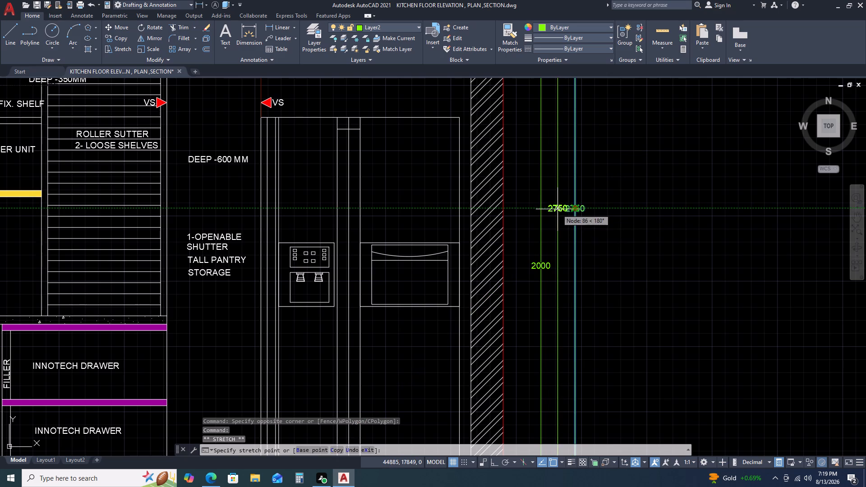
pyautogui.click(562, 210)
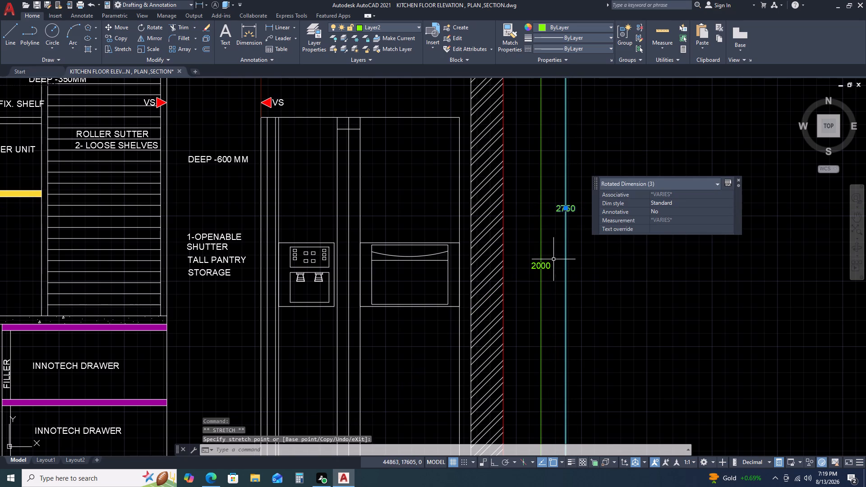
# Shift the 2000 dimension beside elevation C's right wall slightly closer to the wall.
pyautogui.click(553, 259)
pyautogui.click(537, 265)
pyautogui.click(542, 266)
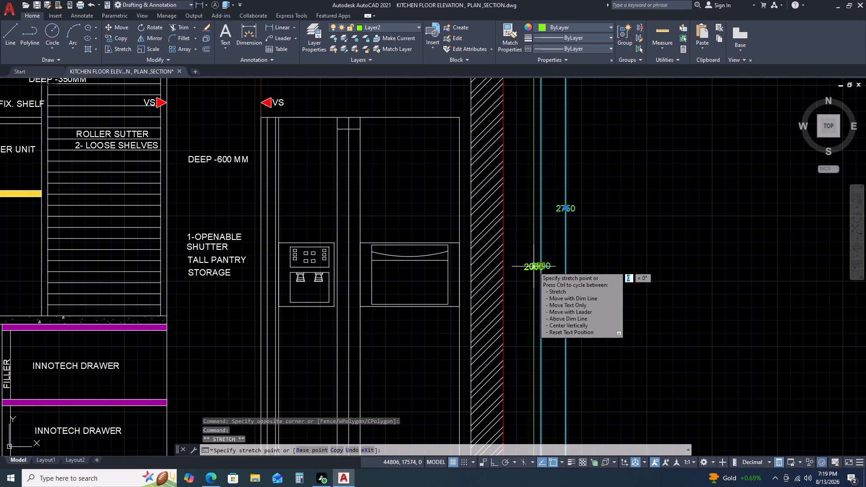
pyautogui.click(534, 266)
# Shift the 390 and 260 dimensions beside elevation C's right wall into line with the 2000 dimension.
pyautogui.scroll(-3, 521, 252)
pyautogui.scroll(3, 512, 184)
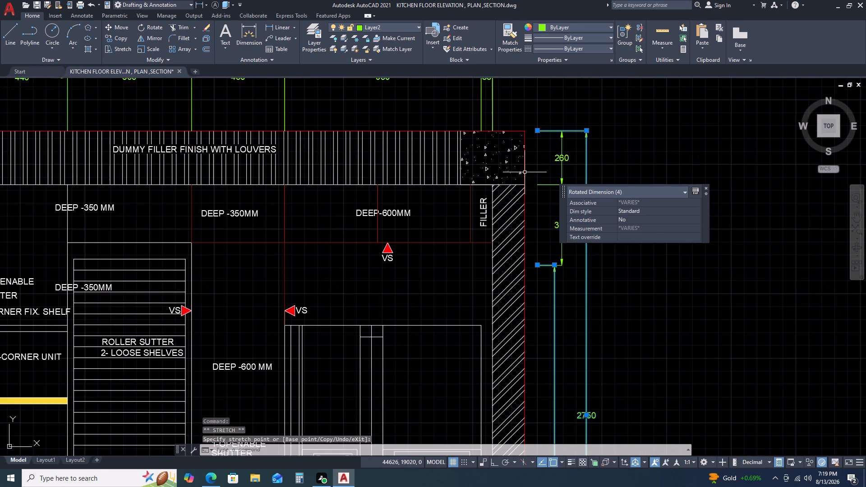
pyautogui.moveTo(539, 147); pyautogui.dragTo(516, 155, button='middle')
pyautogui.click(549, 164)
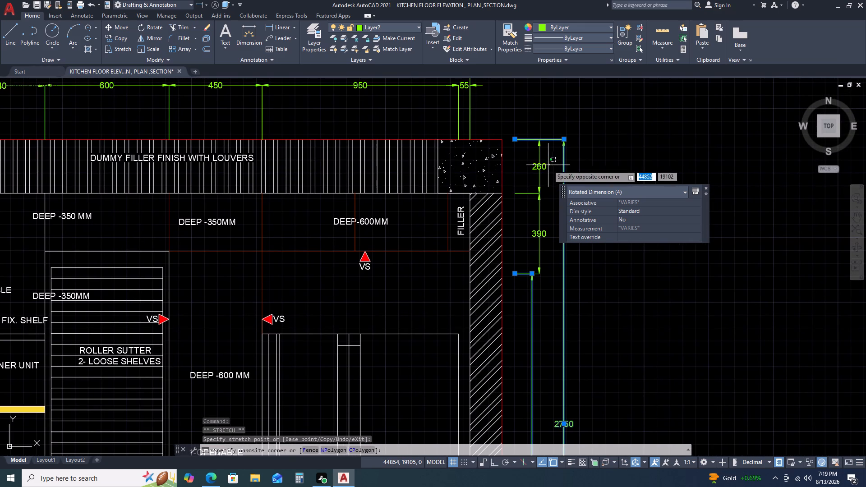
pyautogui.click(536, 175)
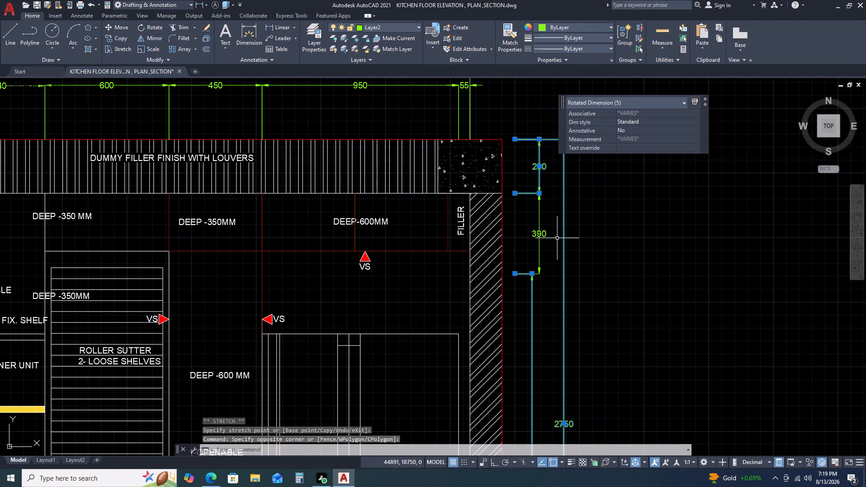
pyautogui.click(549, 234)
pyautogui.click(518, 236)
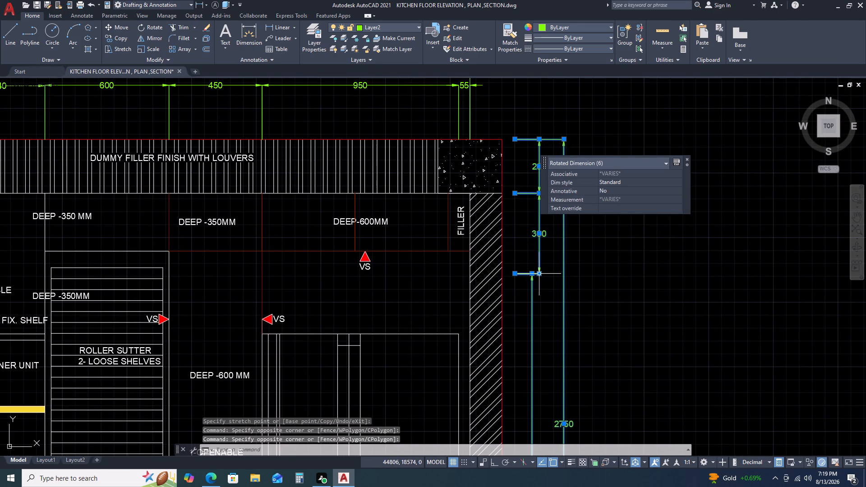
pyautogui.click(540, 273)
pyautogui.click(534, 273)
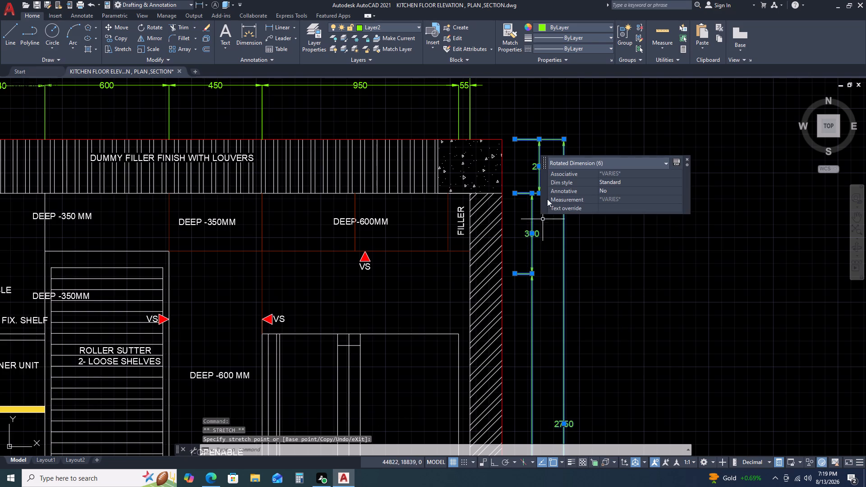
pyautogui.moveTo(515, 198); pyautogui.dragTo(472, 216, button='middle')
pyautogui.click(497, 213)
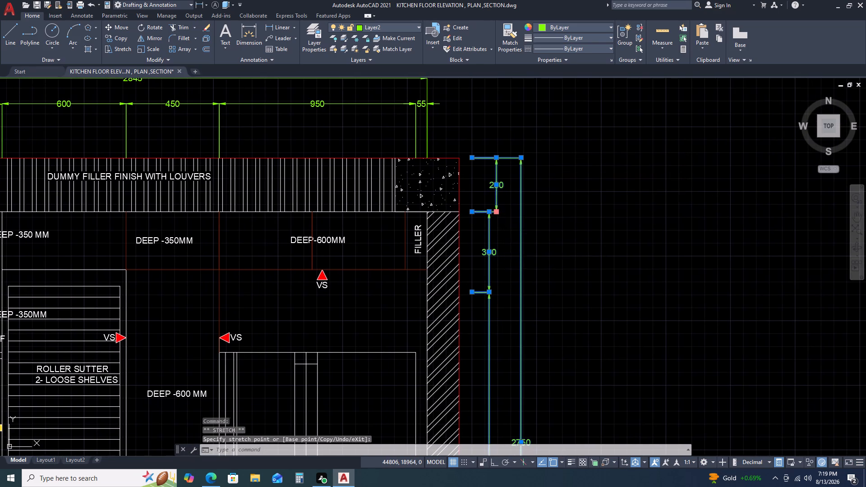
pyautogui.click(491, 212)
# Shift the 100 skirting dimension beside elevation C's right wall into line with the 2000 dimension.
pyautogui.scroll(-2, 468, 207)
pyautogui.moveTo(475, 309); pyautogui.dragTo(472, 262, button='middle')
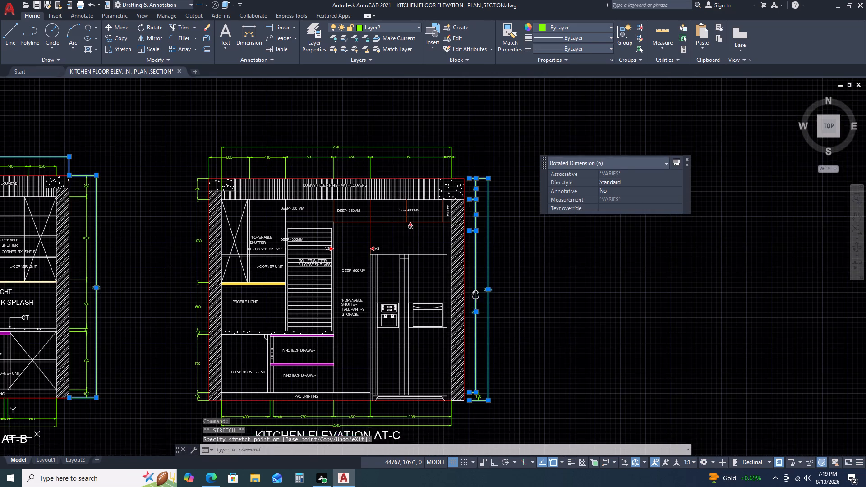
pyautogui.moveTo(472, 262); pyautogui.dragTo(462, 208, button='middle')
pyautogui.scroll(3, 451, 333)
pyautogui.scroll(3, 506, 216)
pyautogui.click(545, 236)
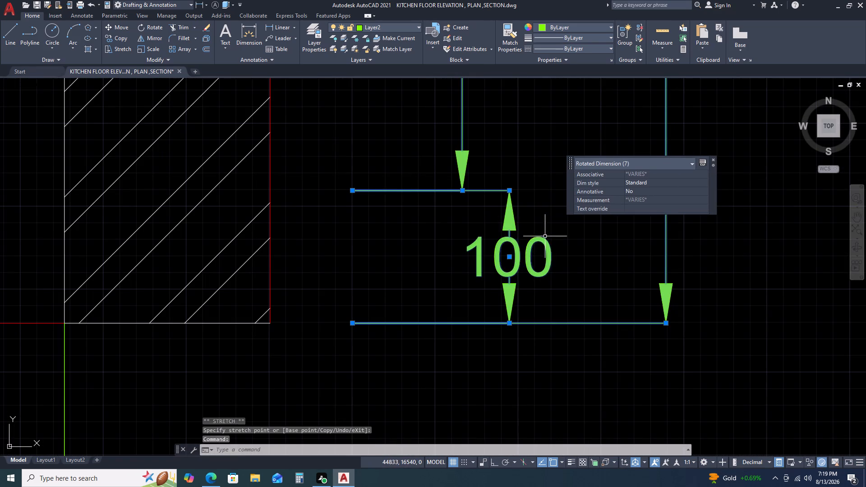
pyautogui.click(511, 248)
pyautogui.click(502, 210)
pyautogui.click(511, 192)
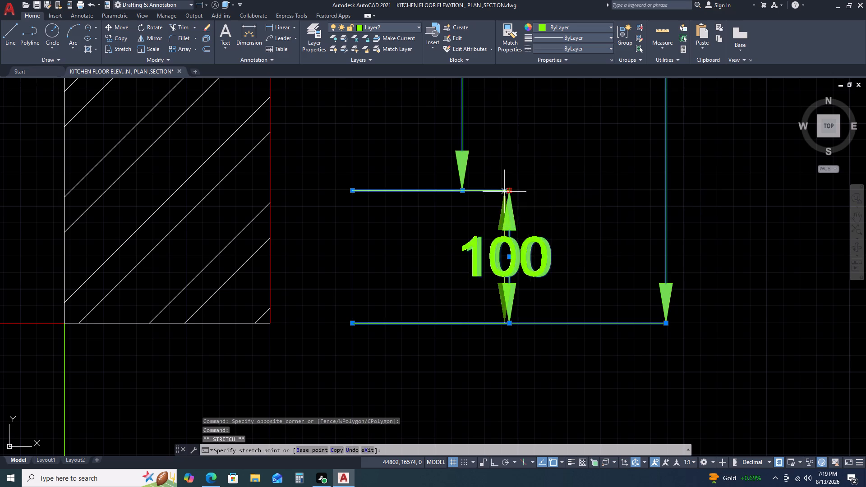
pyautogui.click(460, 191)
# Move elevation C's overall height dimension still closer to the aligned inner vertical chain.
pyautogui.scroll(-2, 516, 275)
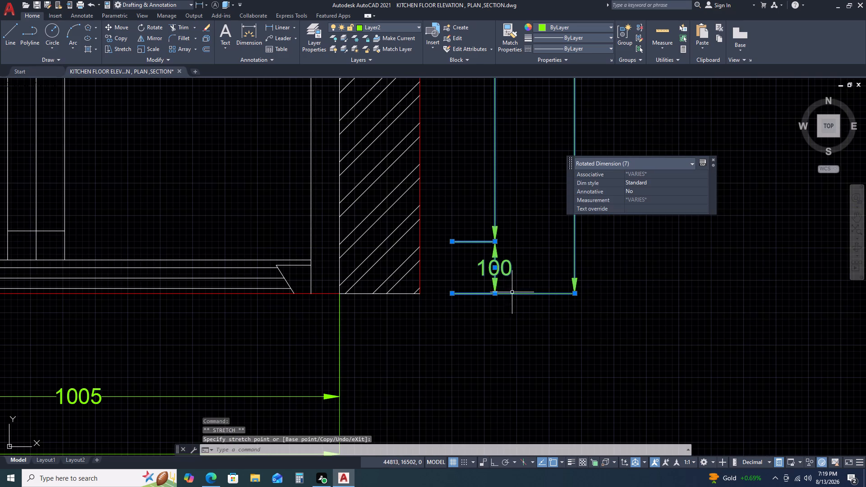
pyautogui.click(577, 292)
pyautogui.click(555, 294)
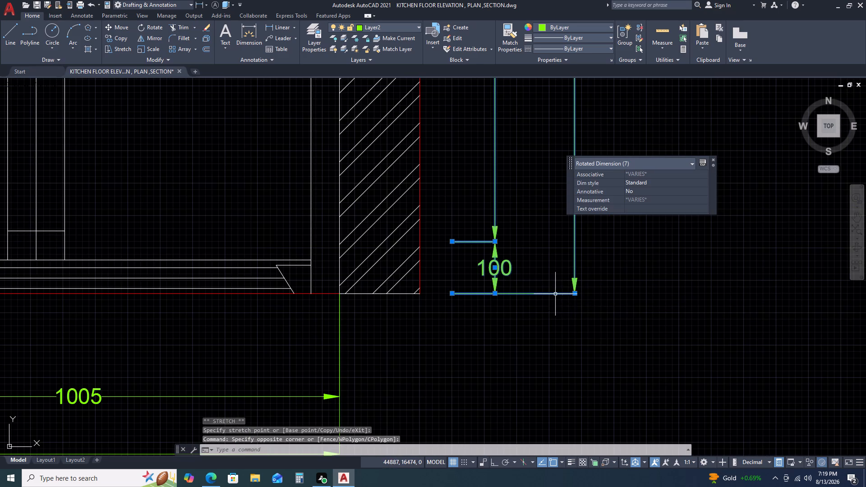
pyautogui.click(574, 294)
pyautogui.click(533, 295)
# Raise the 1005 dimension below elevation C closer to the floor line and bring the 450 dimension into line with it.
pyautogui.scroll(-2, 567, 291)
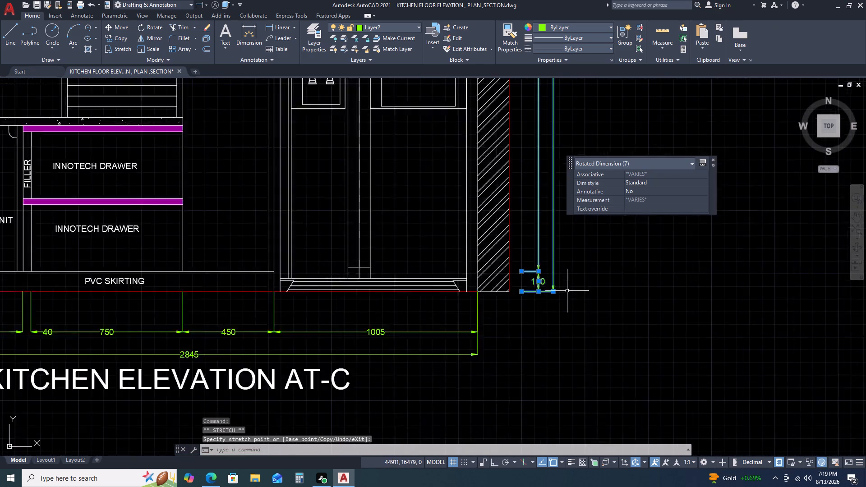
pyautogui.scroll(-1, 567, 291)
pyautogui.moveTo(564, 292); pyautogui.dragTo(548, 313, button='middle')
pyautogui.scroll(-3, 545, 316)
pyautogui.scroll(3, 473, 331)
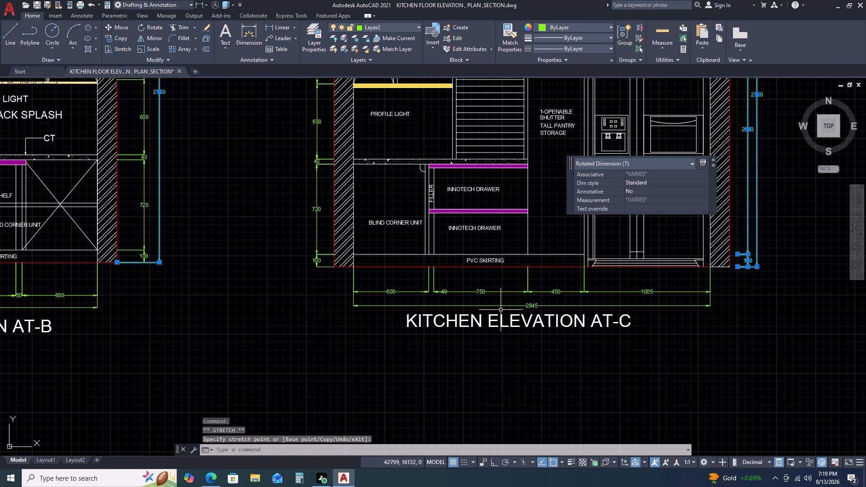
pyautogui.click(649, 292)
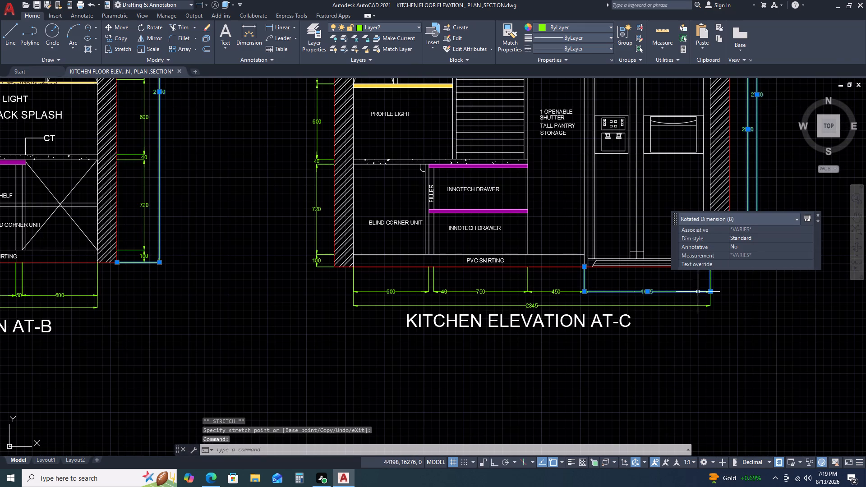
pyautogui.click(711, 291)
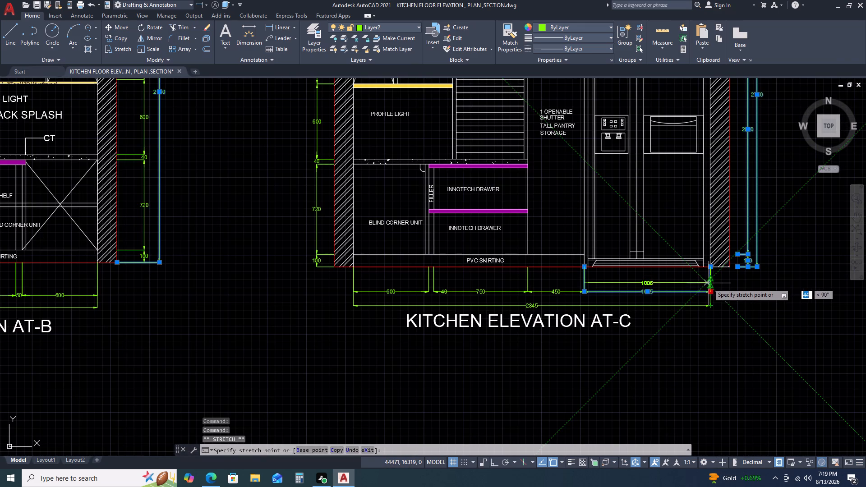
pyautogui.click(709, 283)
pyautogui.click(585, 292)
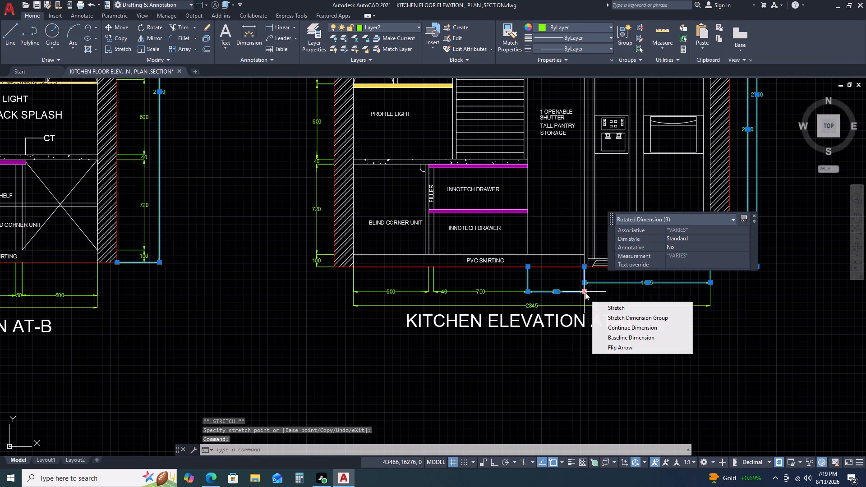
pyautogui.click(585, 292)
pyautogui.click(584, 285)
# Raise the 750 and 600 dimensions below elevation C into line with the 450 and 1005 dimensions.
pyautogui.click(537, 300)
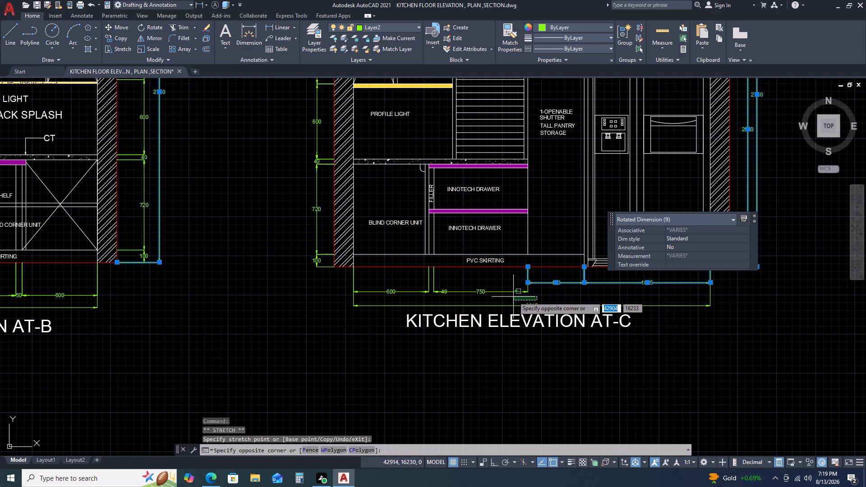
pyautogui.click(510, 291)
pyautogui.click(528, 292)
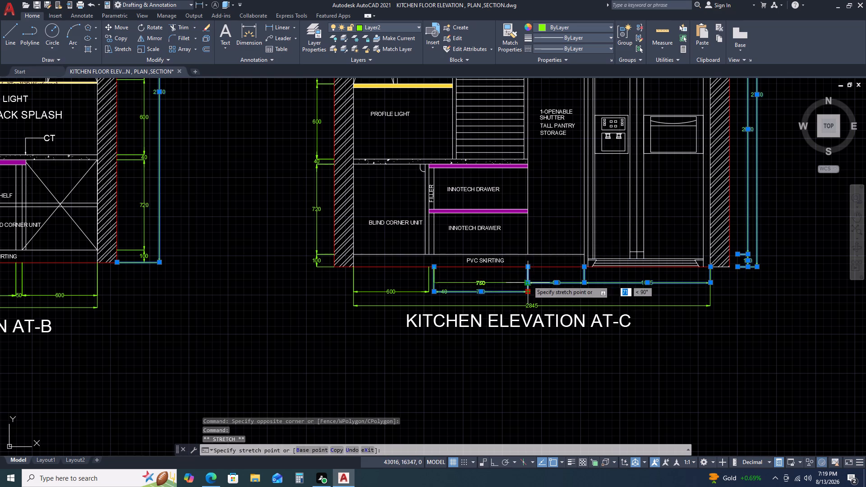
pyautogui.click(528, 280)
pyautogui.click(405, 293)
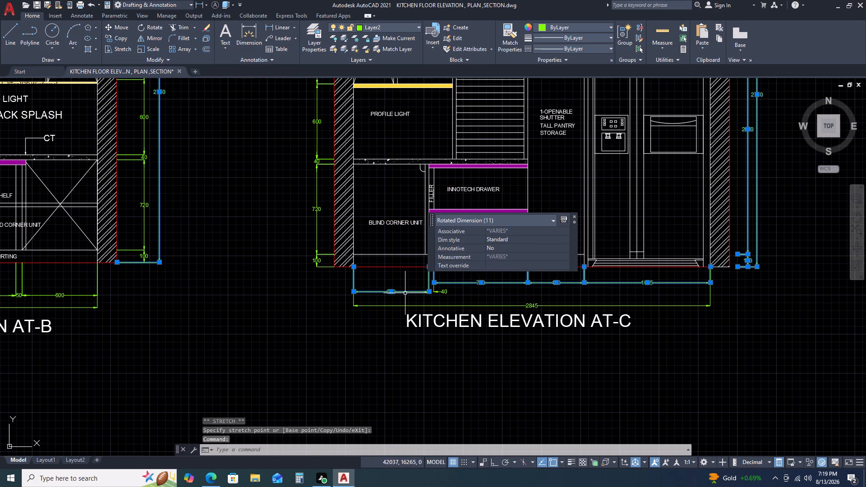
pyautogui.click(429, 291)
pyautogui.click(431, 283)
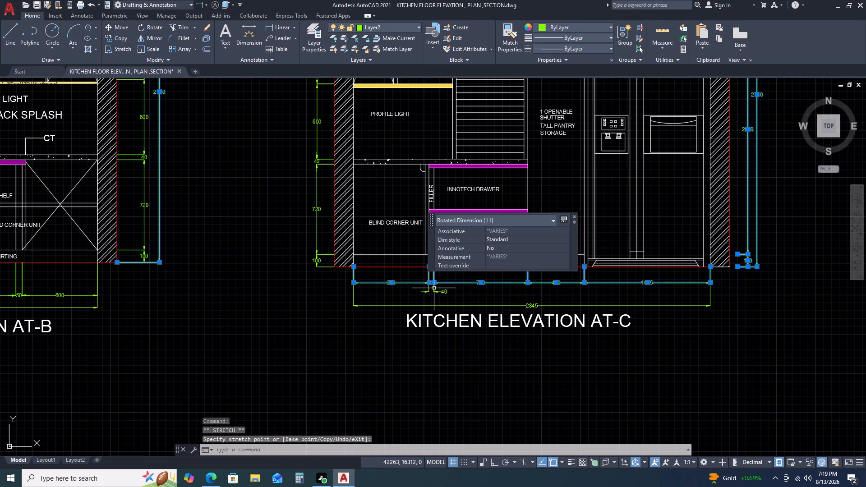
# Raise the 40 filler dimension below elevation C into line with the neighbouring 600 and 750 dimensions.
pyautogui.scroll(3, 434, 288)
pyautogui.click(437, 296)
pyautogui.click(420, 309)
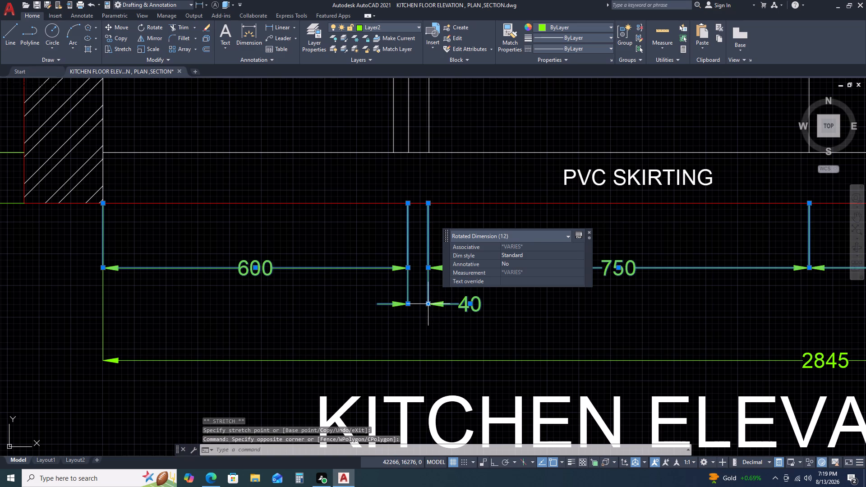
pyautogui.click(428, 307)
pyautogui.click(429, 271)
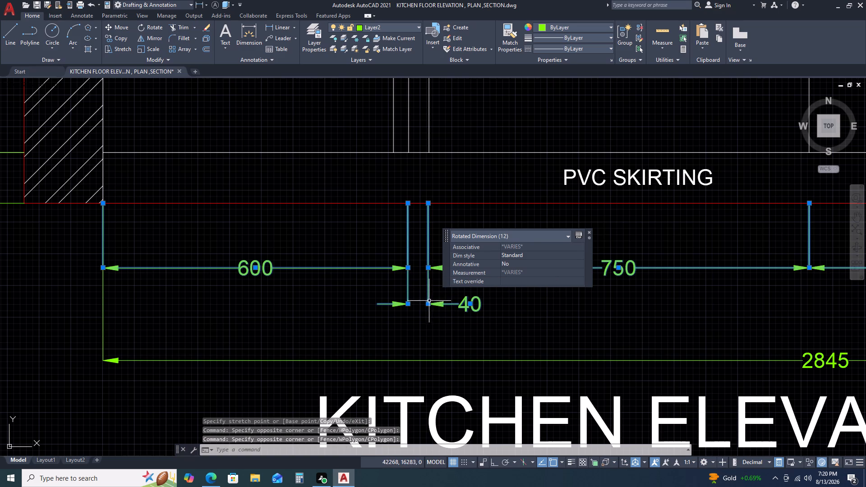
pyautogui.click(427, 305)
pyautogui.click(430, 265)
# Raise the overall 2845 dimension below elevation C closer to the inner row of dimensions.
pyautogui.scroll(-5, 402, 289)
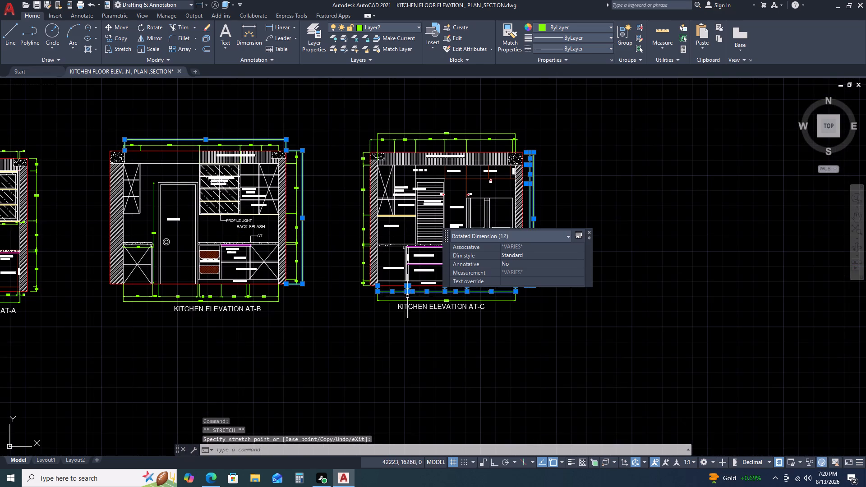
pyautogui.scroll(2, 444, 306)
pyautogui.click(449, 302)
pyautogui.click(444, 292)
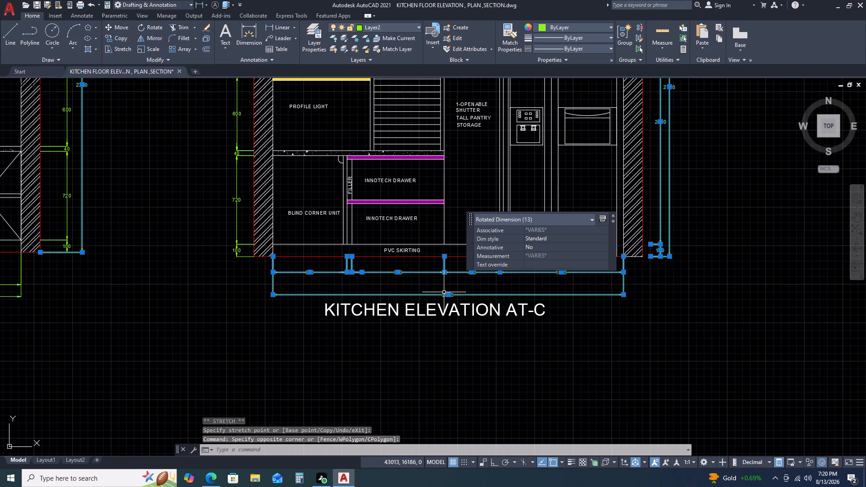
pyautogui.click(446, 301)
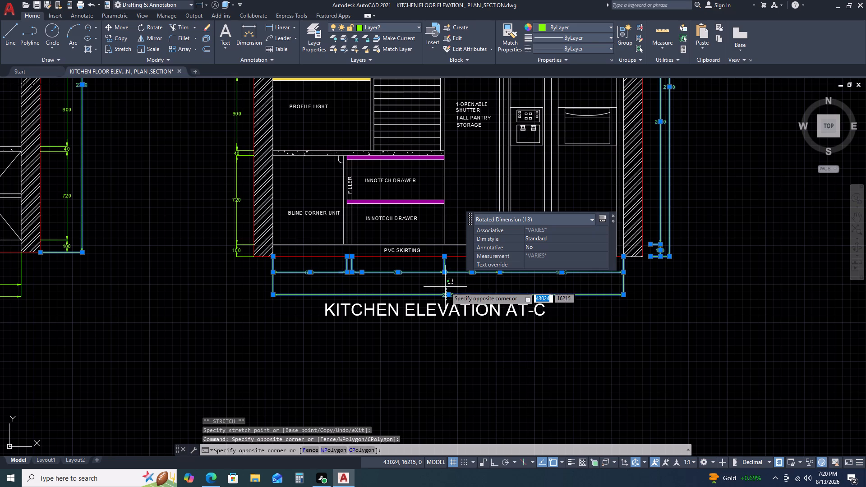
pyautogui.click(450, 297)
pyautogui.click(450, 297)
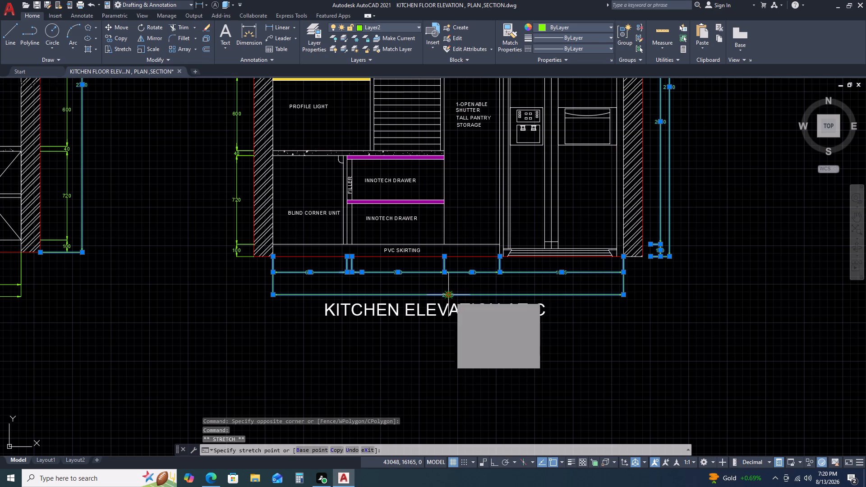
pyautogui.click(451, 285)
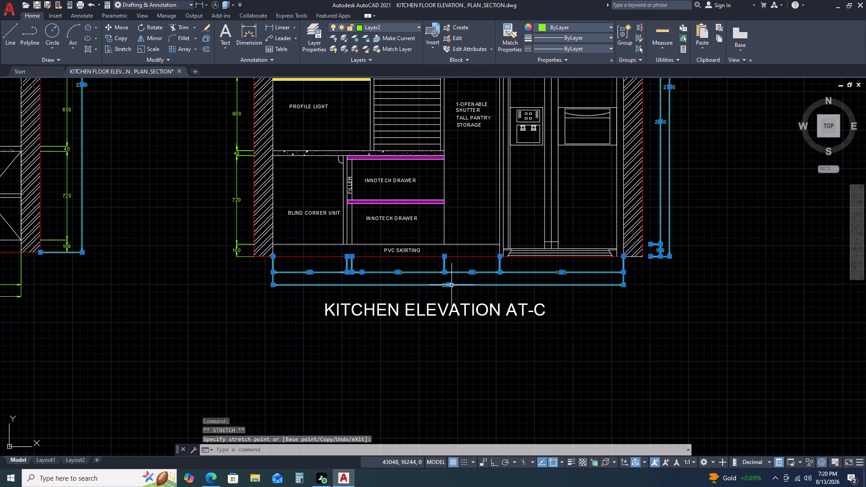
# Move the 1784 dimension outside the kitchen top plan, below the door, closer to the inner vertical chain.
pyautogui.scroll(-1, 445, 284)
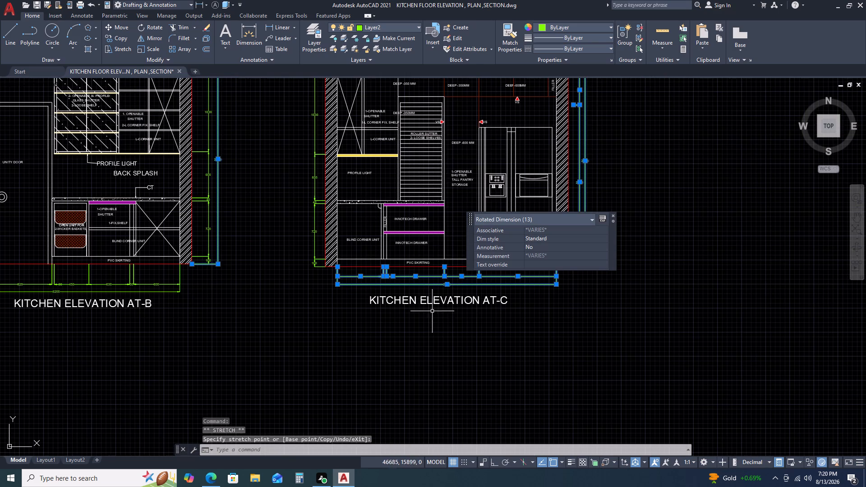
pyautogui.scroll(-2, 321, 317)
pyautogui.moveTo(123, 265); pyautogui.dragTo(293, 226, button='middle')
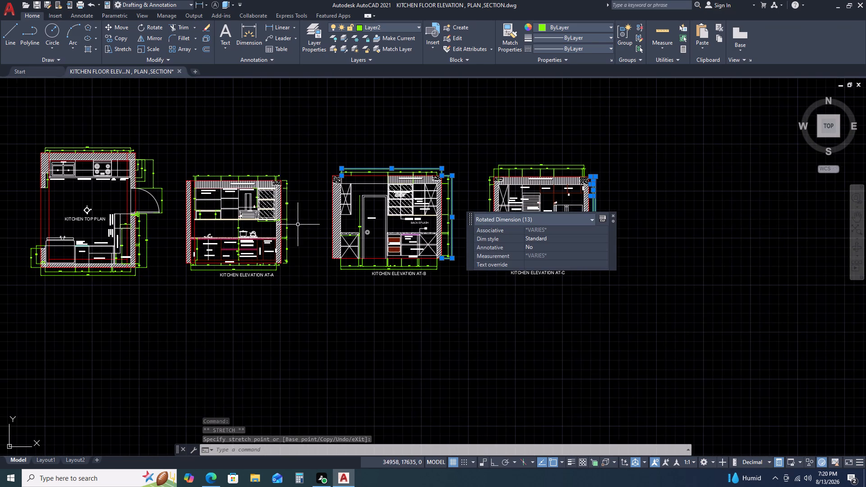
pyautogui.moveTo(103, 229); pyautogui.dragTo(398, 247, button='middle')
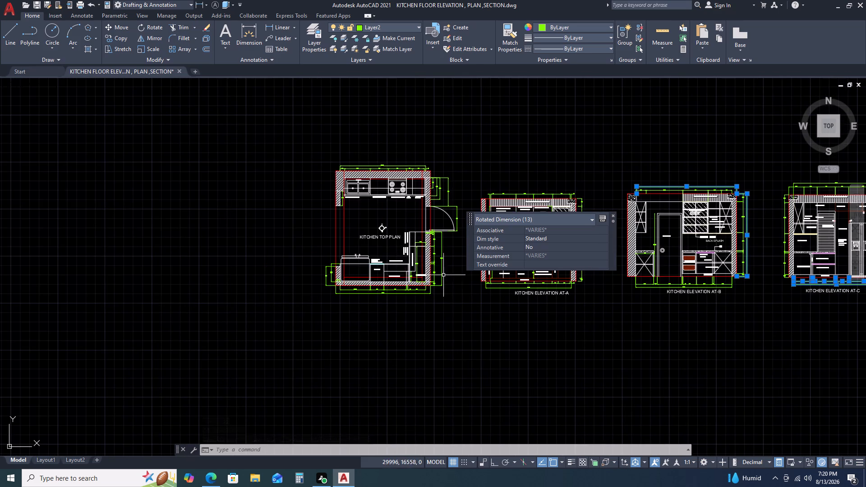
pyautogui.scroll(3, 432, 269)
pyautogui.moveTo(465, 292); pyautogui.dragTo(392, 246, button='middle')
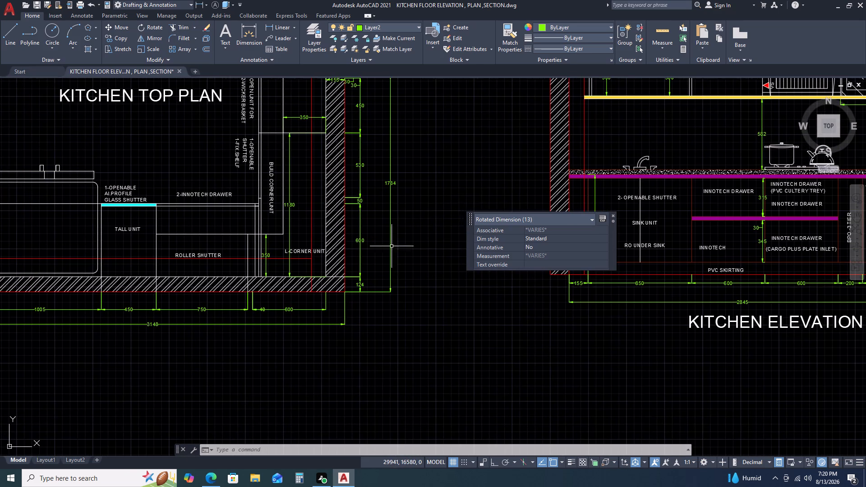
pyautogui.click(413, 206)
pyautogui.moveTo(396, 221); pyautogui.dragTo(383, 233)
pyautogui.click(382, 234)
pyautogui.click(390, 189)
pyautogui.rightClick(390, 189)
pyautogui.click(390, 189)
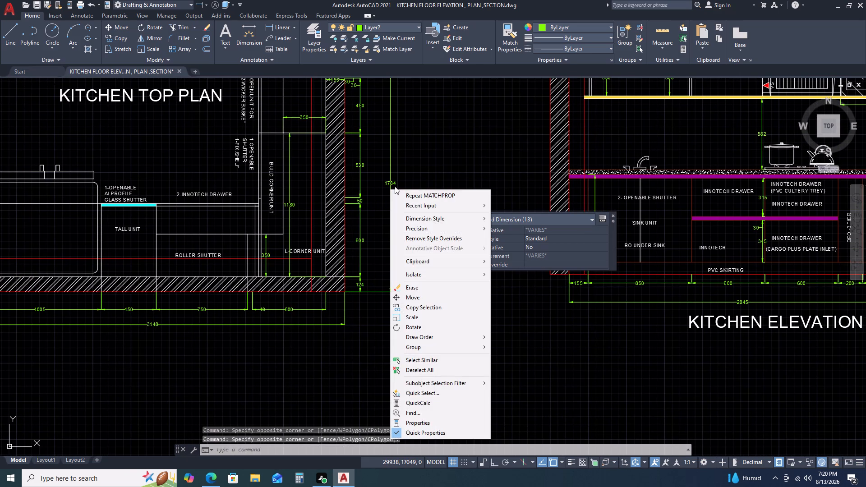
pyautogui.click(392, 157)
pyautogui.click(388, 186)
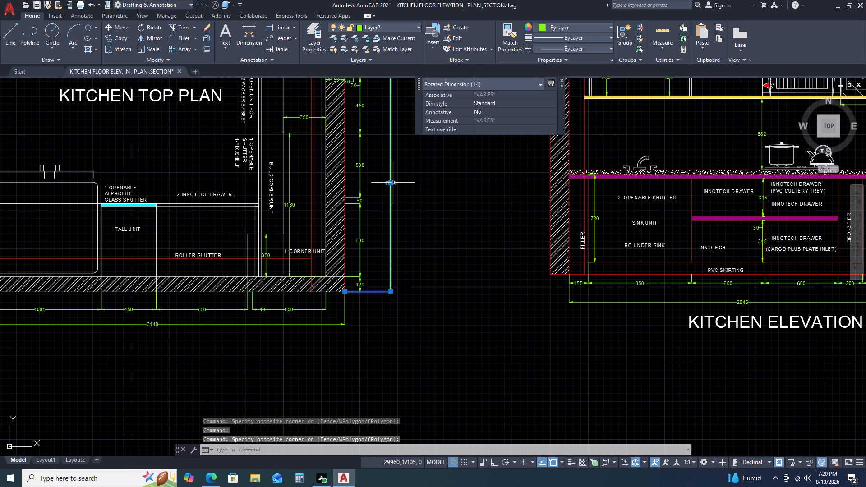
pyautogui.click(391, 182)
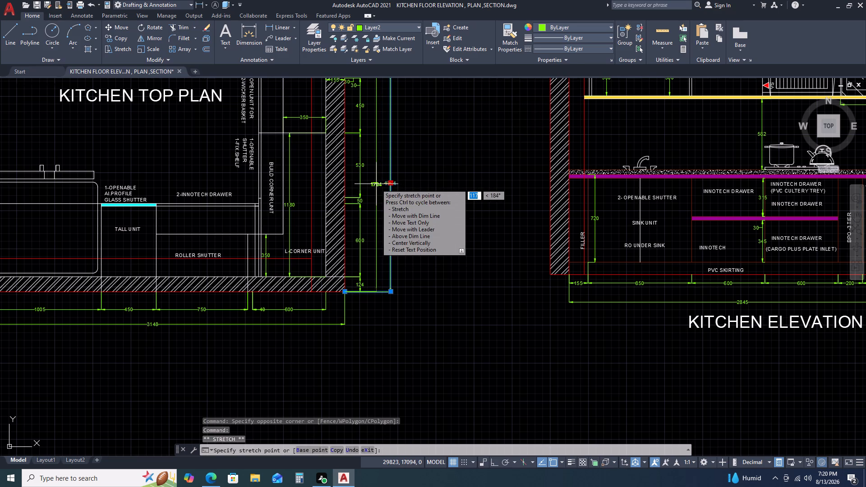
pyautogui.click(376, 184)
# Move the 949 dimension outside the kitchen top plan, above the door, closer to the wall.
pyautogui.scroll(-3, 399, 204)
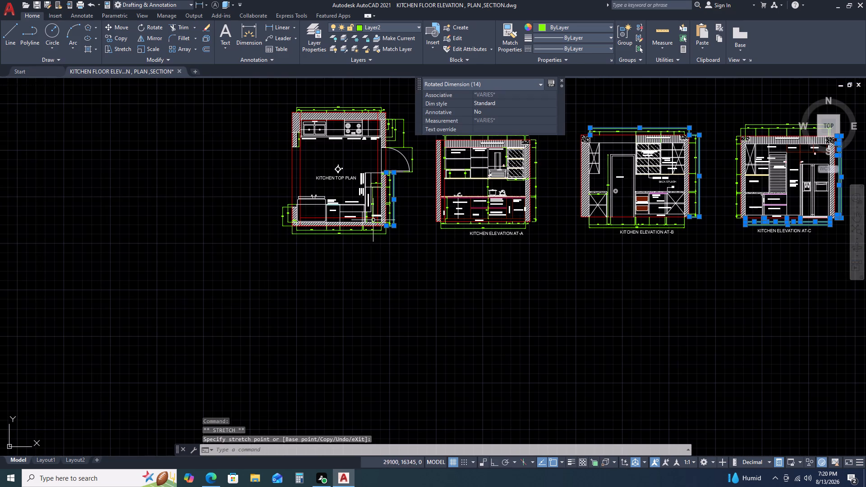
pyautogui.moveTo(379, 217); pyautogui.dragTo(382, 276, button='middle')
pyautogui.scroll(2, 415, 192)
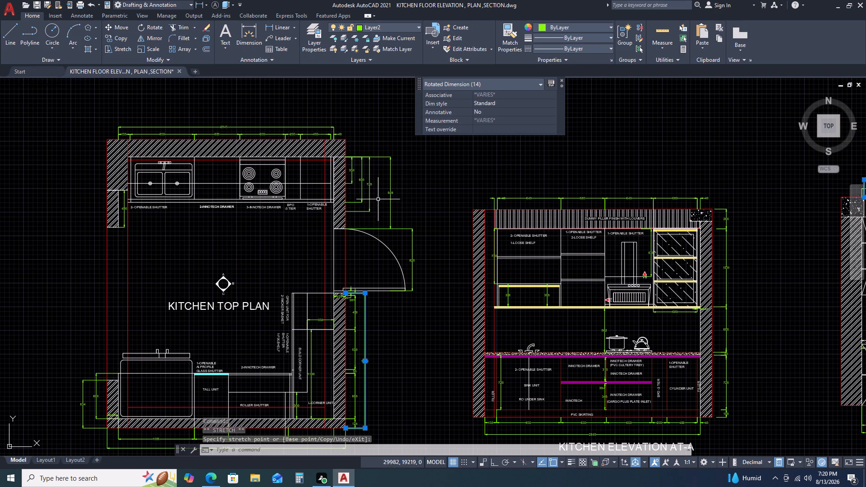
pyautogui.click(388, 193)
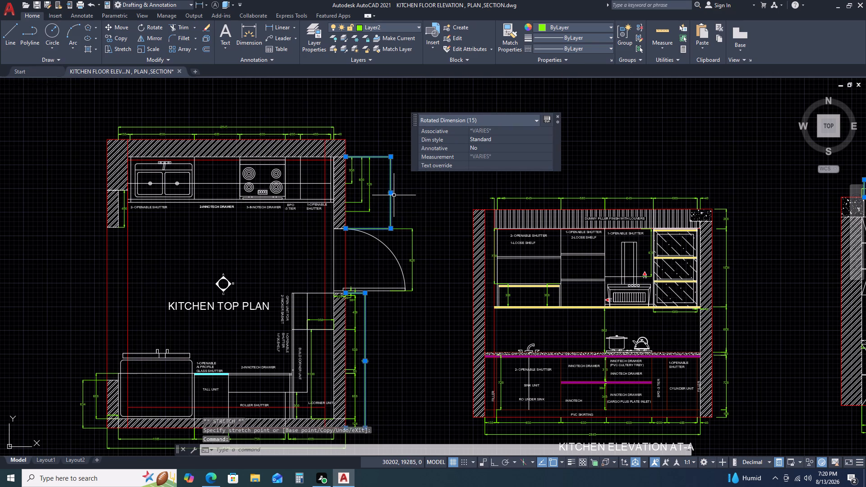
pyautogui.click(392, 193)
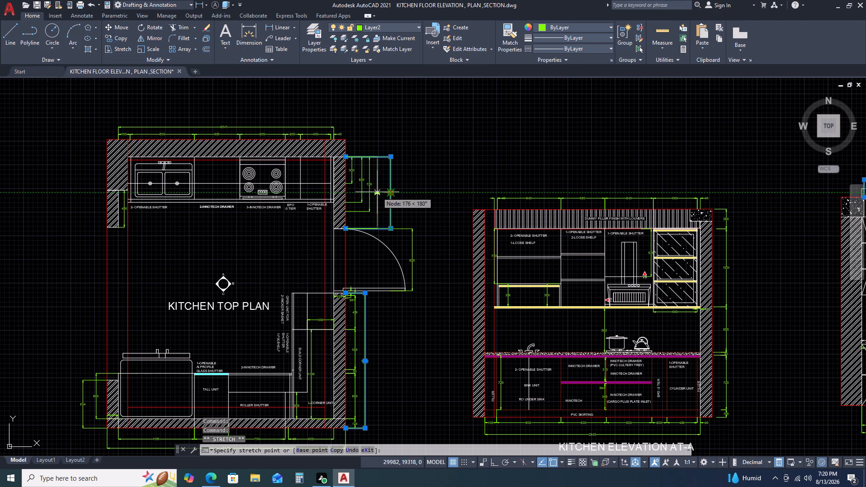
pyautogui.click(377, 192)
# Move the stacked 350, 600, 720 and 949 dimensions above the kitchen top plan's door closer to the wall.
pyautogui.scroll(2, 325, 173)
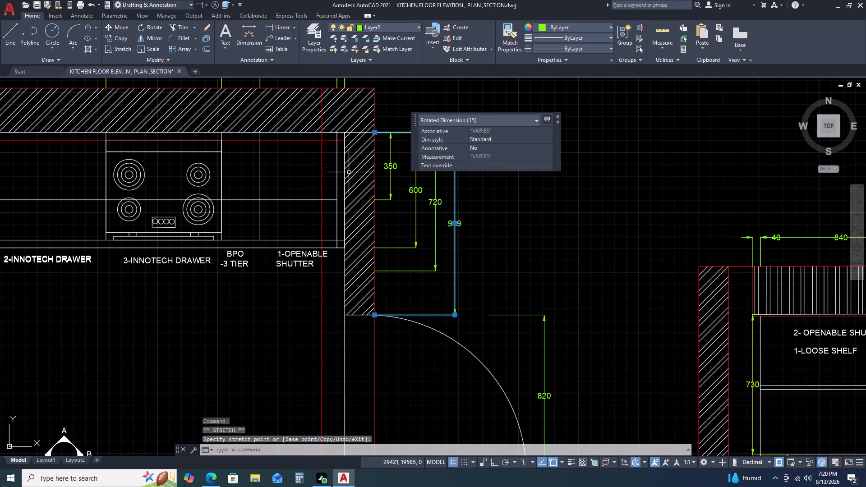
pyautogui.click(391, 184)
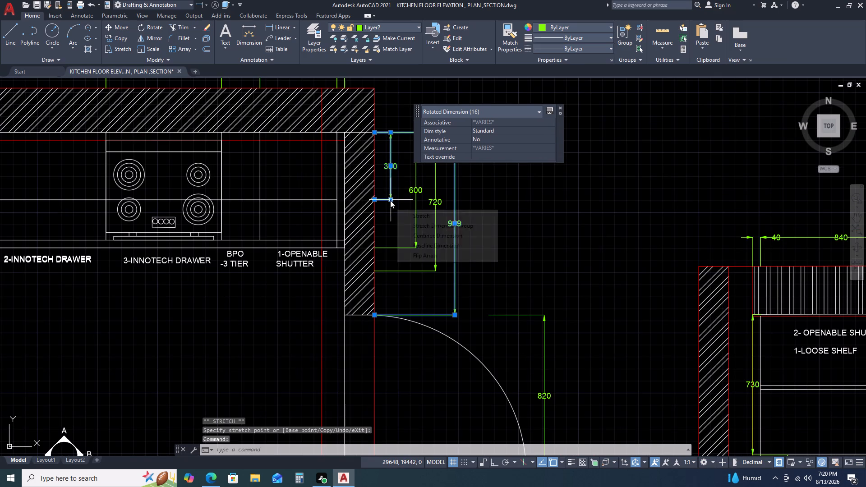
pyautogui.click(390, 200)
pyautogui.click(385, 200)
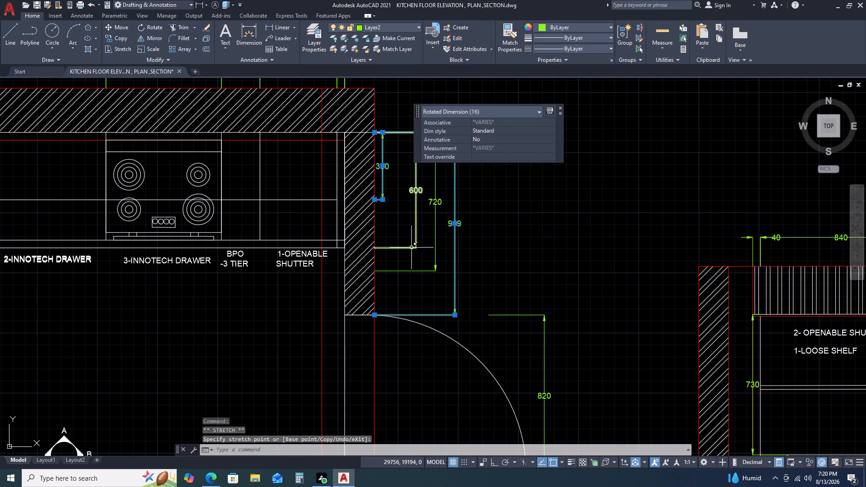
pyautogui.click(417, 242)
pyautogui.click(416, 247)
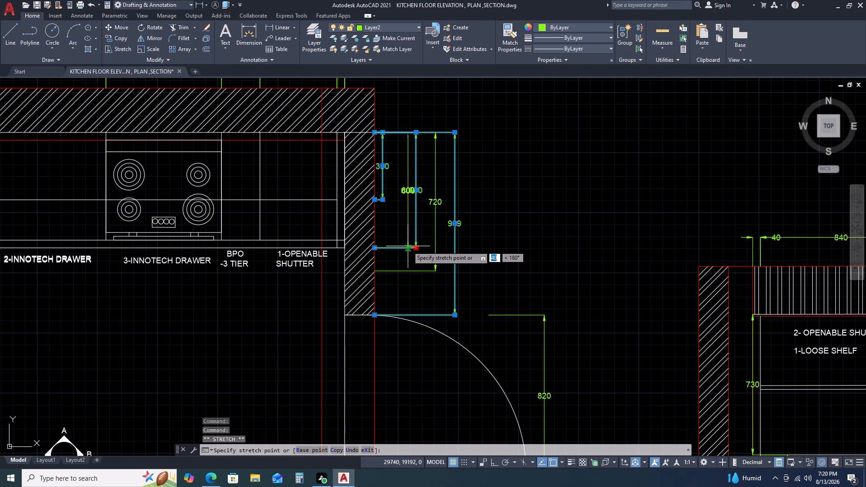
pyautogui.click(400, 246)
pyautogui.click(434, 270)
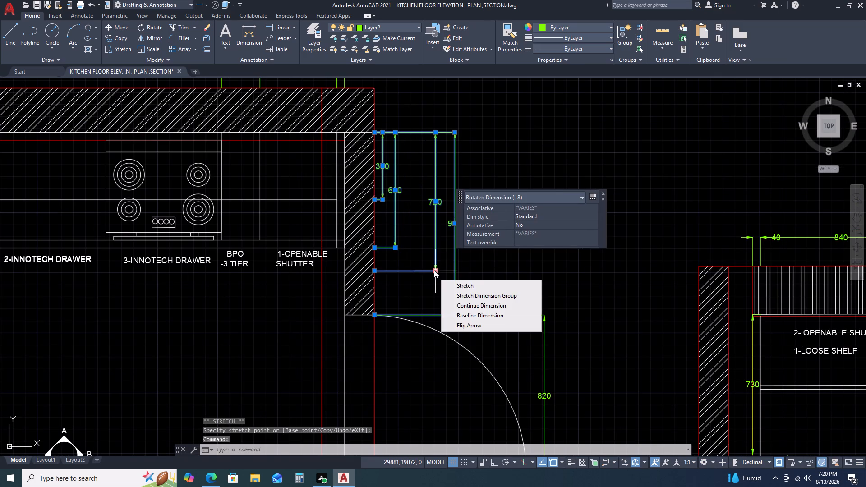
pyautogui.click(434, 270)
pyautogui.click(409, 268)
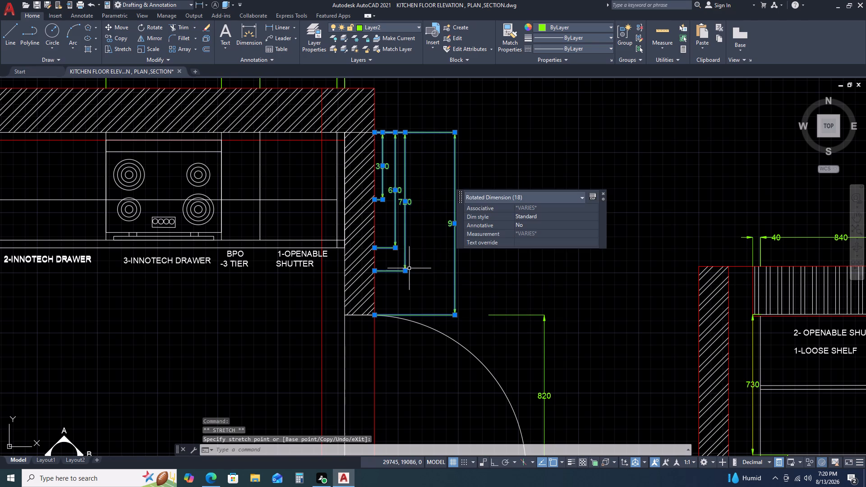
pyautogui.click(456, 314)
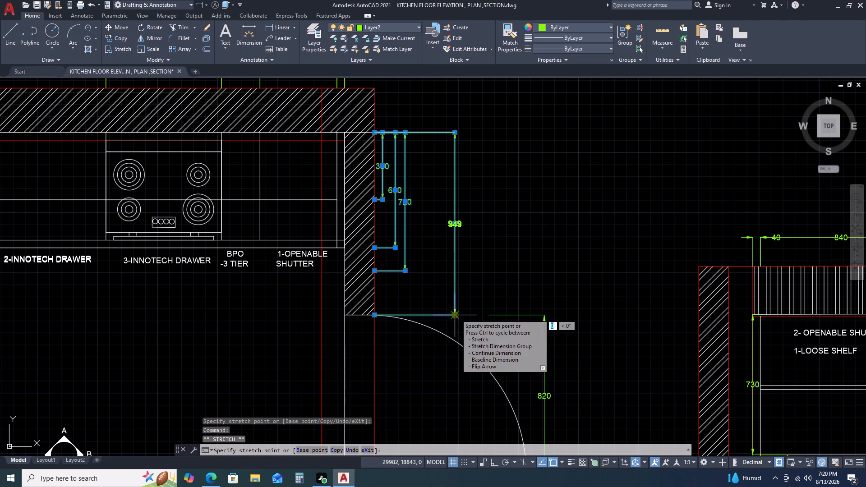
pyautogui.click(424, 316)
# Stretch the upper extension-line origin of the plan's 820 door dimension toward the wall, level with the 949 dimension's lower end.
pyautogui.scroll(2, 407, 216)
pyautogui.scroll(2, 472, 238)
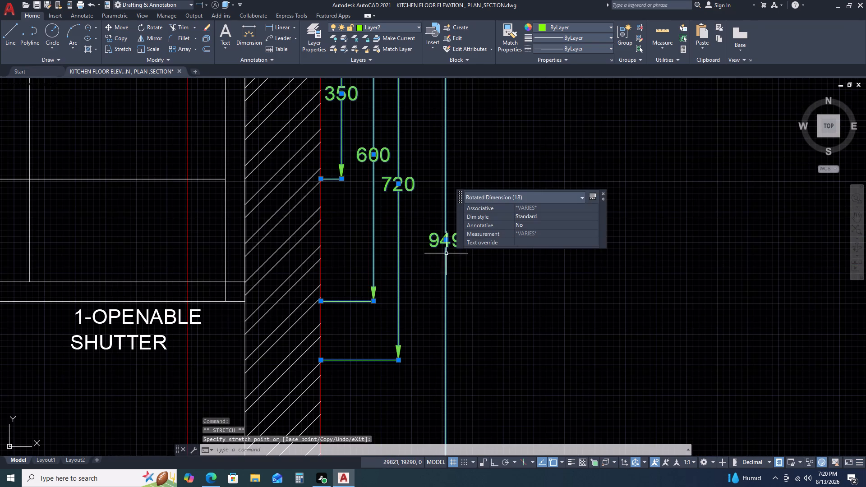
pyautogui.moveTo(445, 253); pyautogui.dragTo(374, 207, button='middle')
pyautogui.scroll(-3, 358, 201)
pyautogui.scroll(-1, 392, 243)
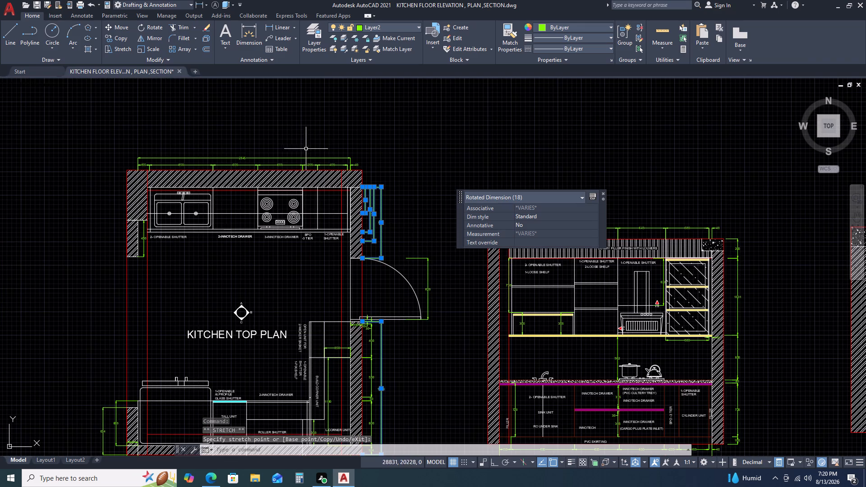
pyautogui.scroll(-2, 352, 223)
pyautogui.scroll(3, 373, 250)
pyautogui.click(402, 206)
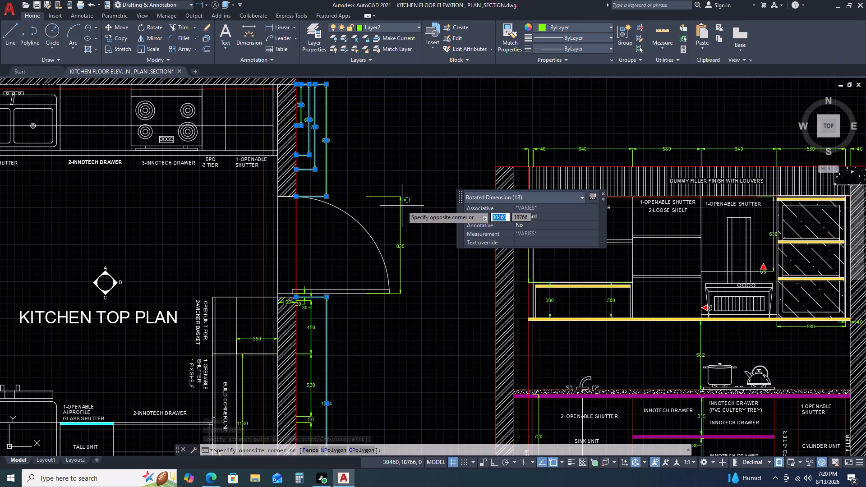
pyautogui.click(387, 205)
pyautogui.click(367, 195)
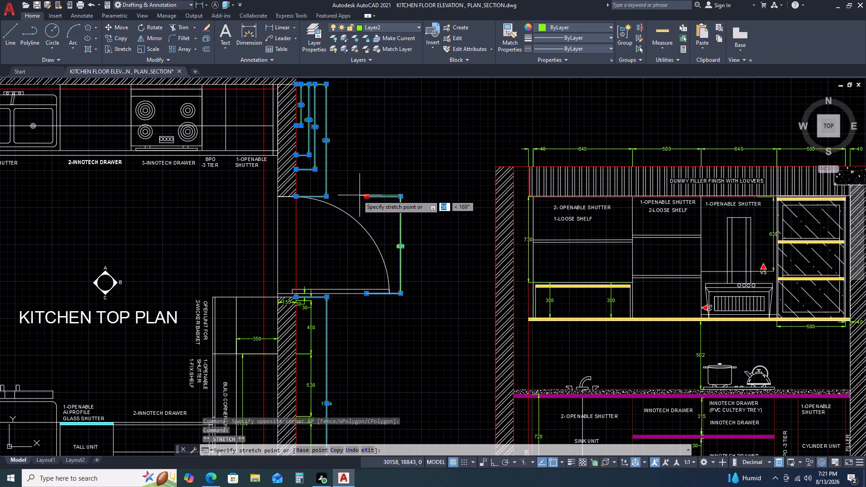
pyautogui.click(327, 195)
pyautogui.scroll(3, 392, 260)
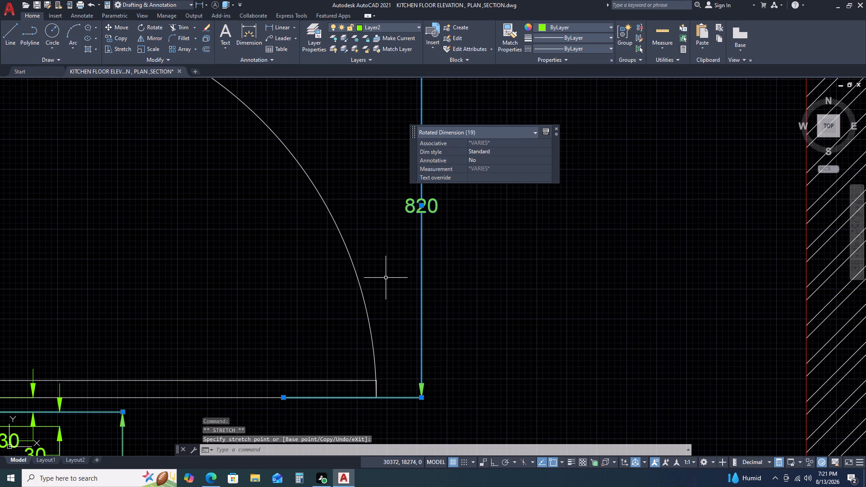
pyautogui.press('Escape')
pyautogui.press('Escape')
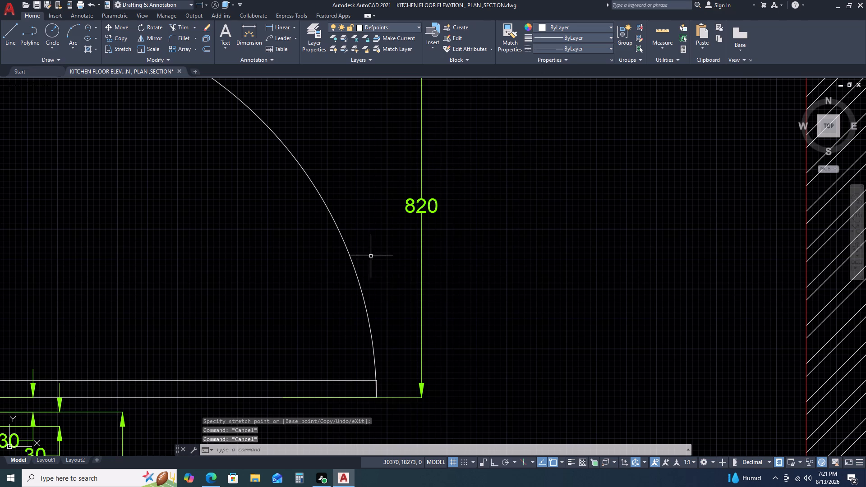
# Lower the 505 dimension above elevation C closer to the drawing's top edge.
pyautogui.scroll(-5, 361, 234)
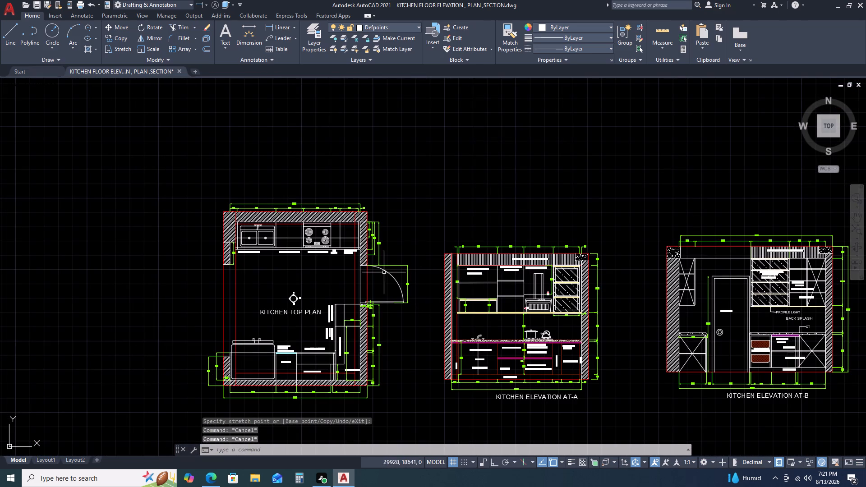
pyautogui.scroll(2, 472, 233)
pyautogui.scroll(-2, 415, 211)
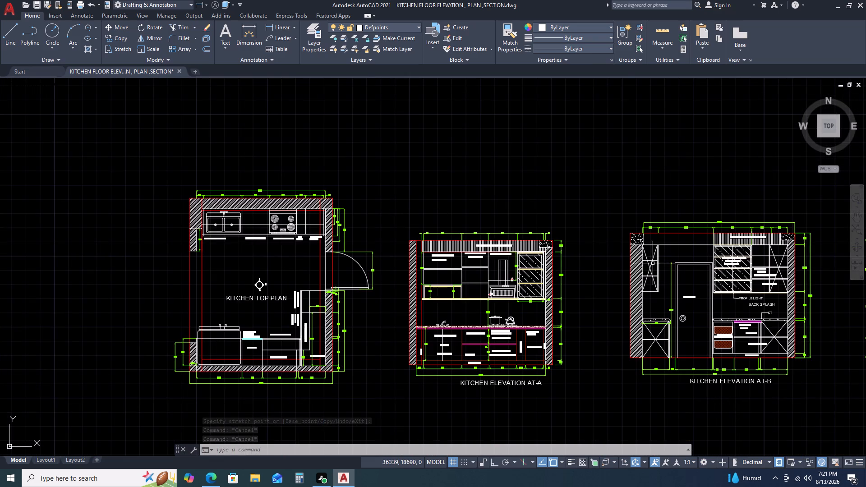
pyautogui.moveTo(664, 270); pyautogui.dragTo(555, 225, button='middle')
pyautogui.moveTo(683, 285); pyautogui.dragTo(500, 243, button='middle')
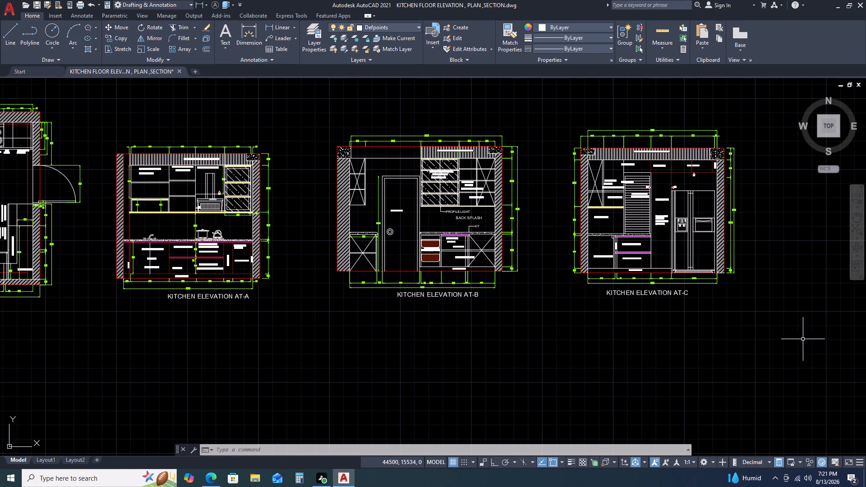
pyautogui.scroll(3, 658, 123)
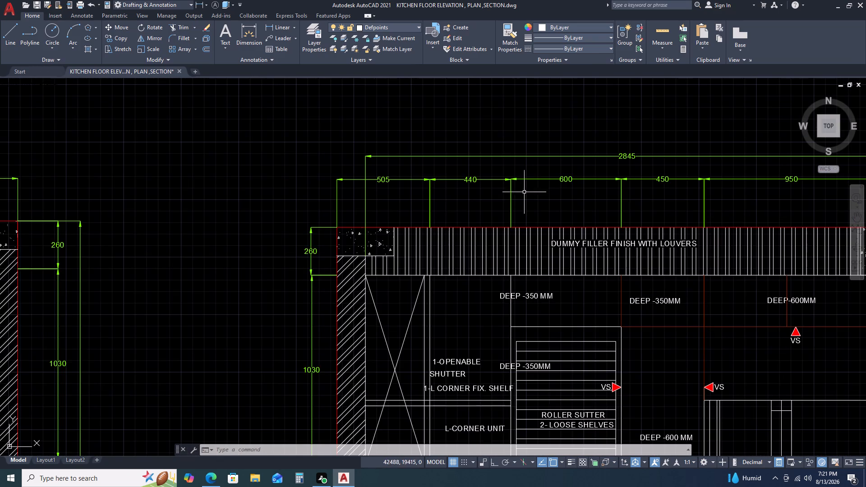
pyautogui.click(410, 179)
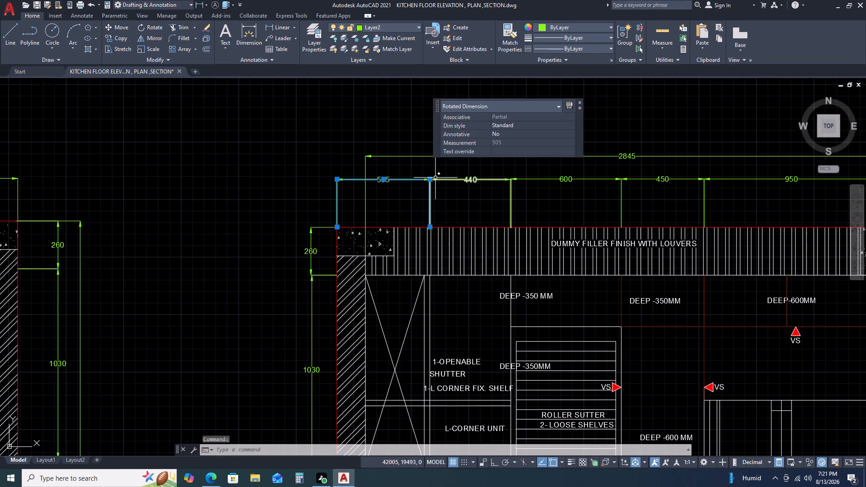
pyautogui.click(432, 178)
pyautogui.click(430, 199)
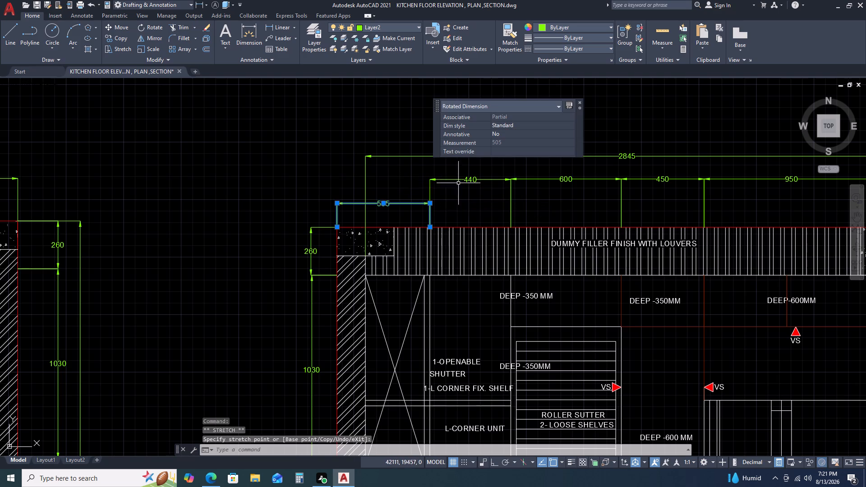
# Lower the 440 and 600 dimensions above elevation C into line with the 505 dimension.
pyautogui.click(487, 178)
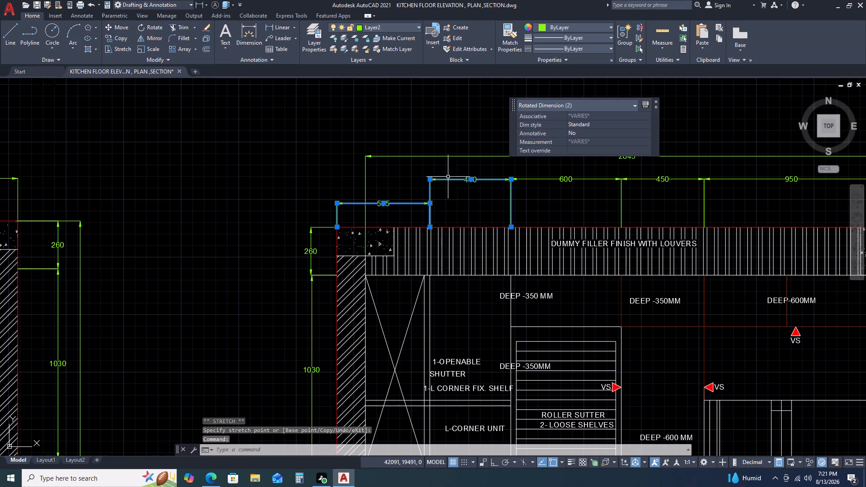
pyautogui.click(430, 179)
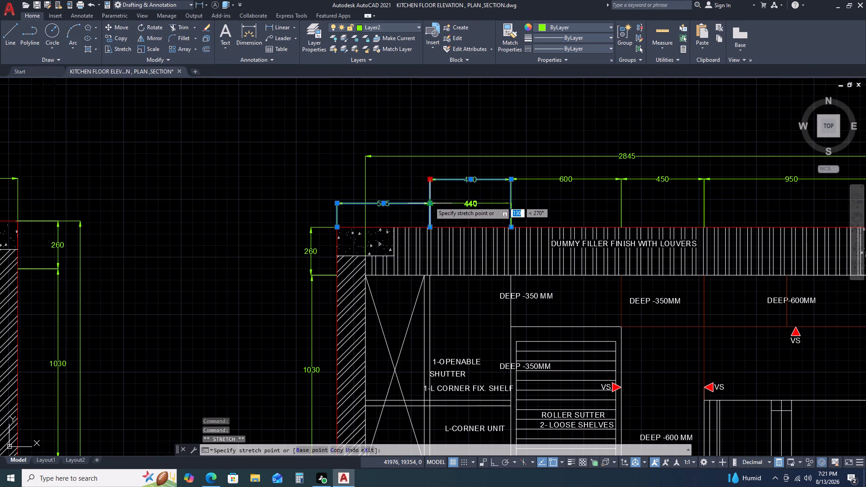
pyautogui.click(429, 202)
pyautogui.click(521, 184)
pyautogui.click(517, 174)
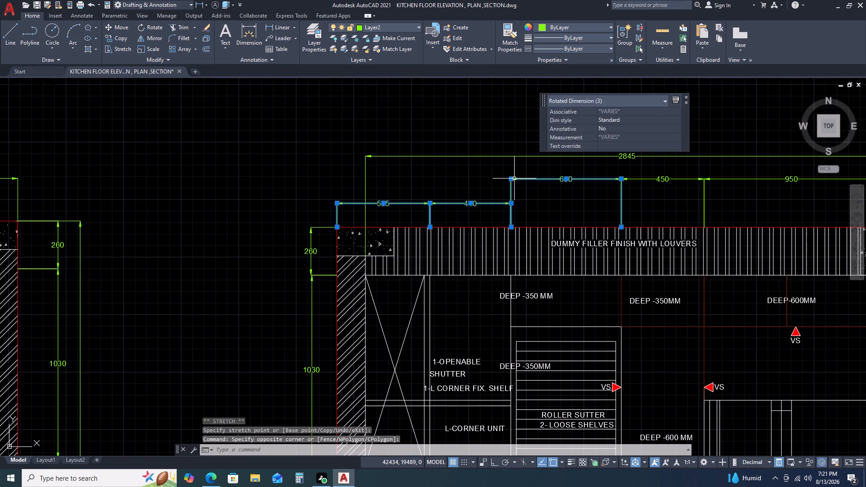
pyautogui.click(512, 179)
pyautogui.click(510, 204)
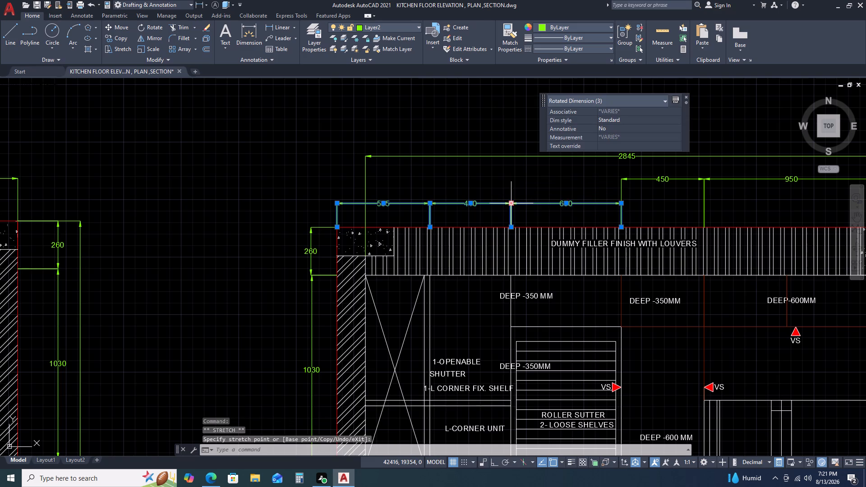
# Lower the 450 and 950 dimensions above elevation C into line with the 505, 440 and 600 dimensions.
pyautogui.moveTo(510, 204); pyautogui.dragTo(355, 221, button='middle')
pyautogui.click(530, 210)
pyautogui.click(516, 185)
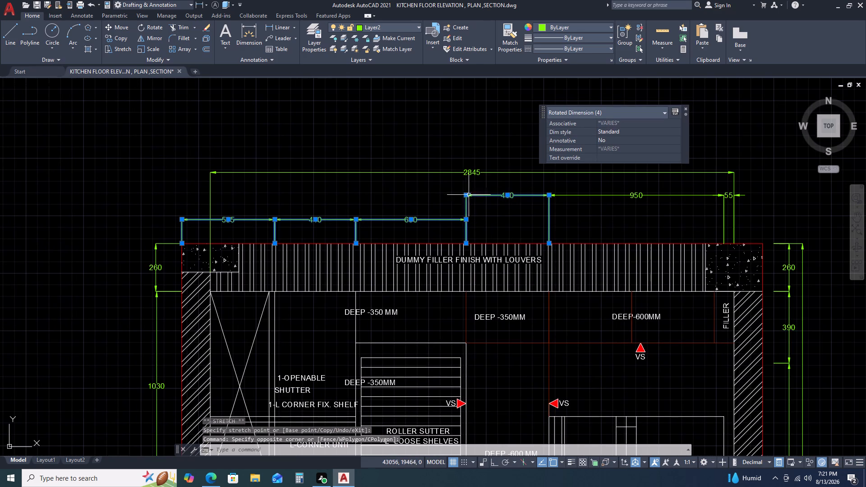
pyautogui.click(467, 195)
pyautogui.click(467, 220)
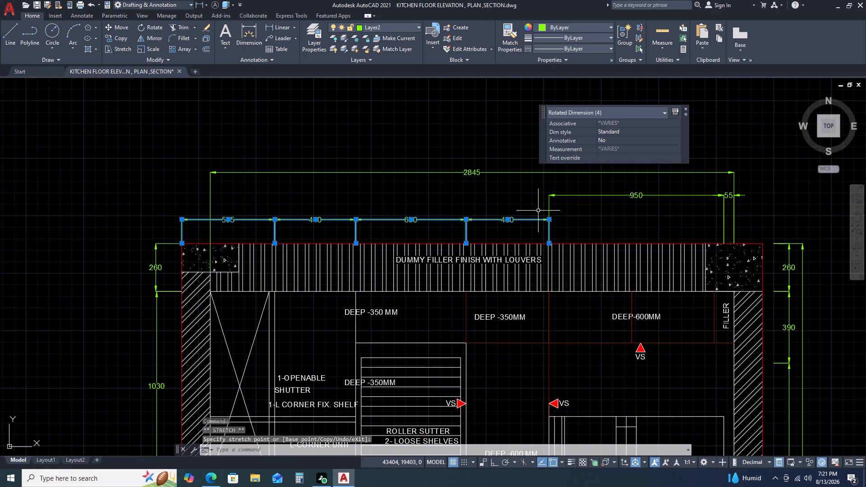
pyautogui.click(590, 212)
pyautogui.click(574, 189)
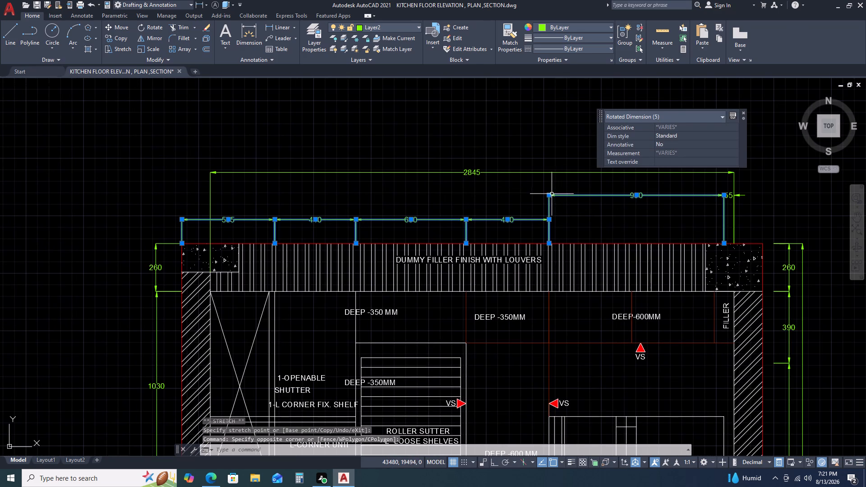
pyautogui.click(549, 195)
pyautogui.click(547, 222)
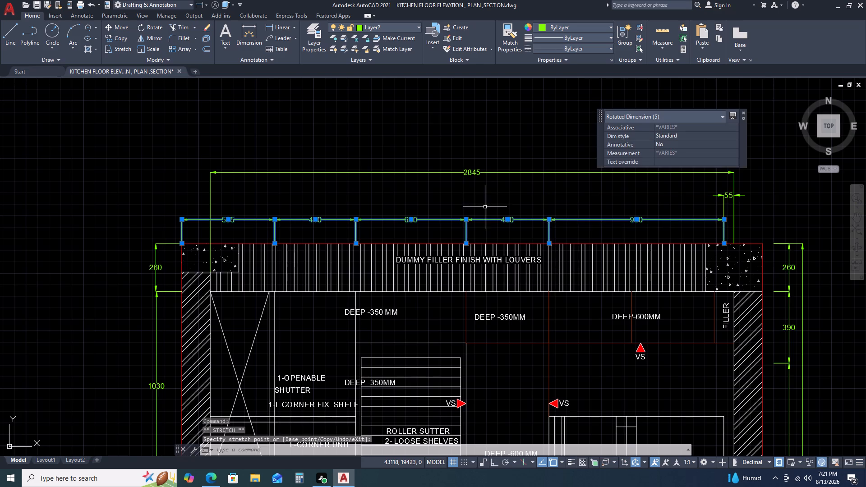
# Lower the 55 filler dimension above elevation C into line with the adjacent 950 dimension.
pyautogui.scroll(-2, 485, 207)
pyautogui.scroll(3, 584, 206)
pyautogui.click(561, 205)
pyautogui.click(544, 177)
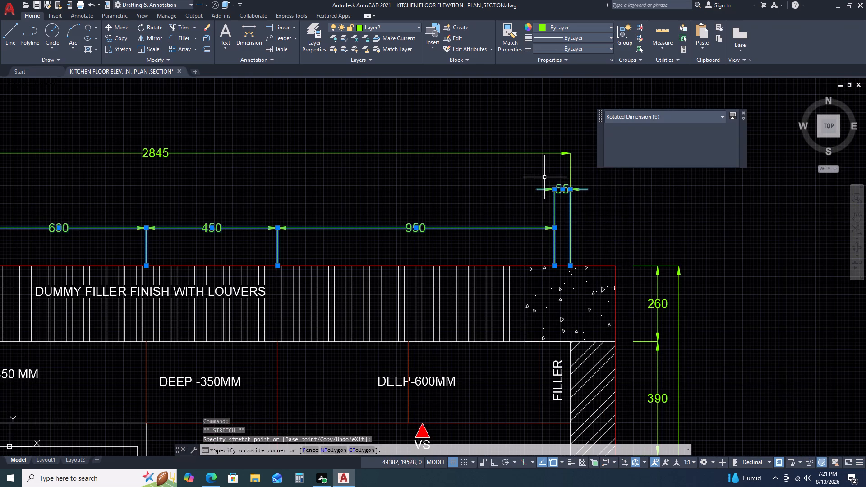
pyautogui.click(554, 189)
pyautogui.click(553, 232)
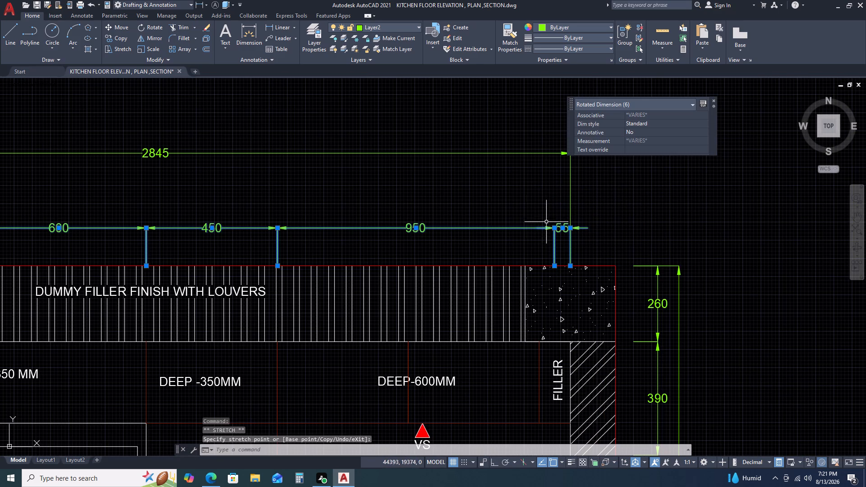
# Lower the overall 2845 dimension above elevation C closer to the row of segment dimensions, and clear the selection.
pyautogui.click(474, 133)
pyautogui.click(431, 170)
pyautogui.scroll(-4, 431, 170)
pyautogui.scroll(3, 384, 167)
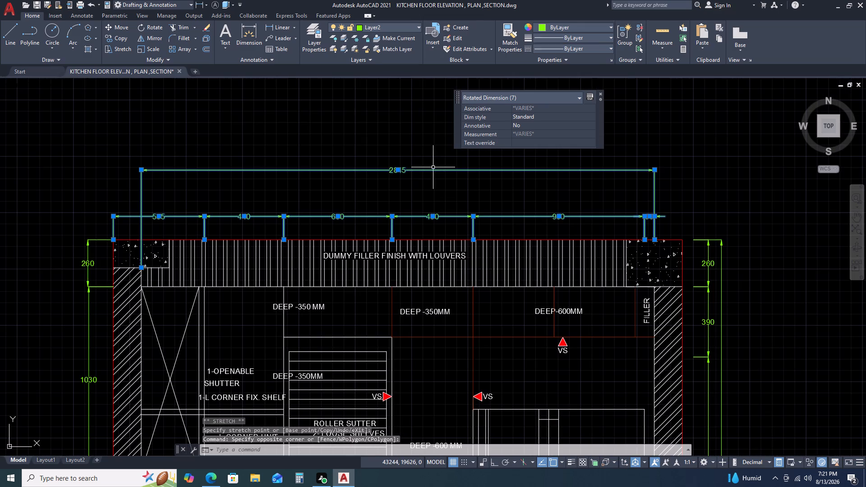
pyautogui.moveTo(396, 169); pyautogui.dragTo(396, 175)
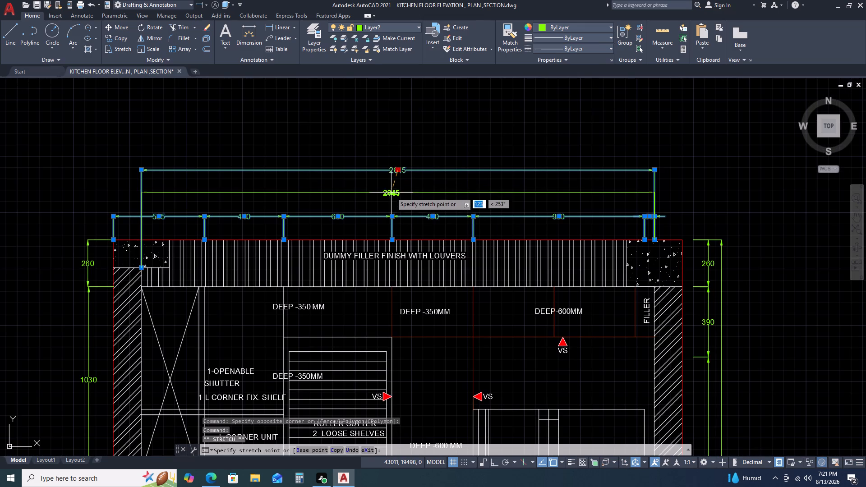
pyautogui.click(391, 194)
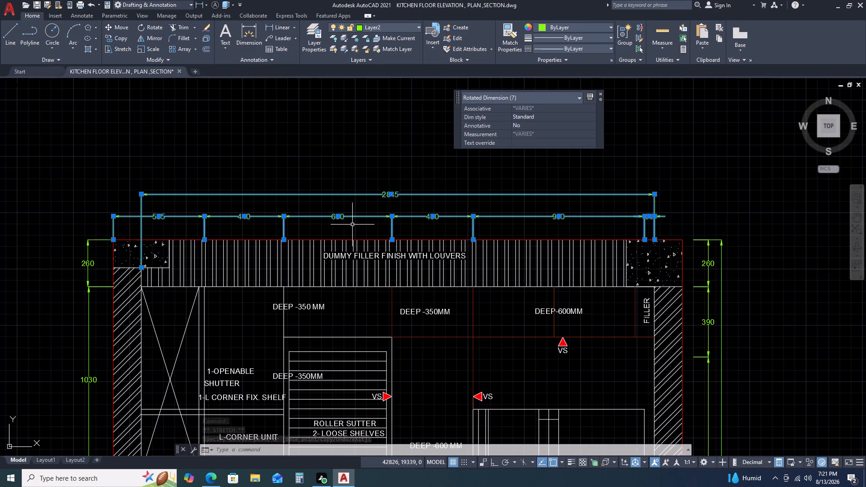
pyautogui.scroll(-1, 351, 230)
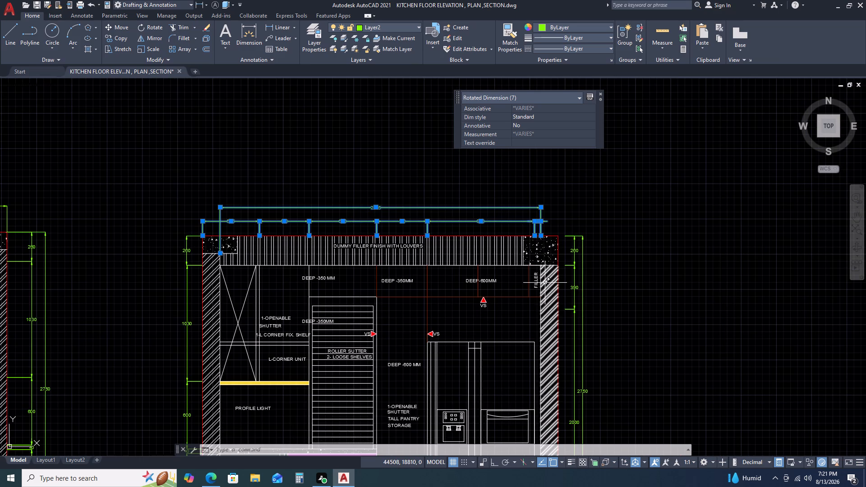
pyautogui.scroll(-2, 704, 282)
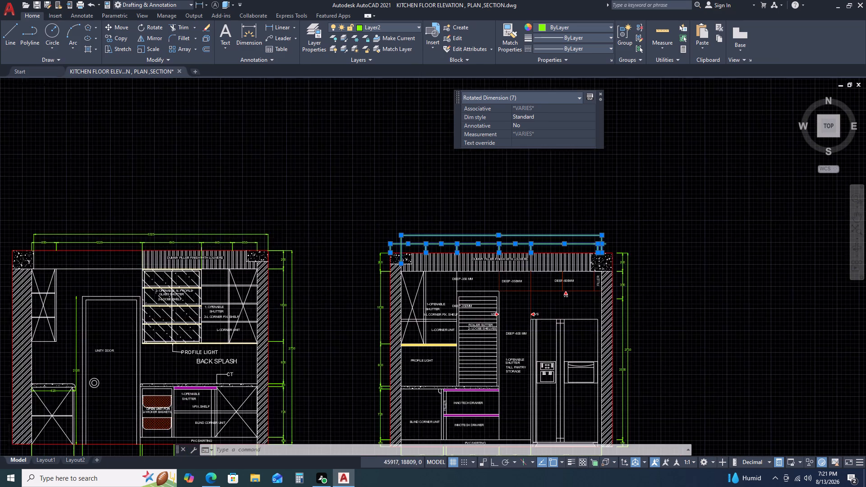
pyautogui.press('Escape')
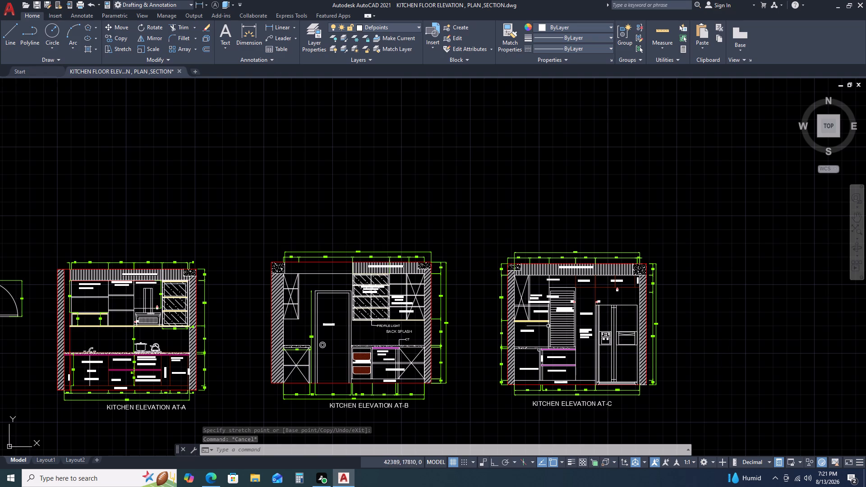
# Review the dimension placement and spacing around the kitchen top plan and elevations A, B and C.
pyautogui.scroll(3, 694, 390)
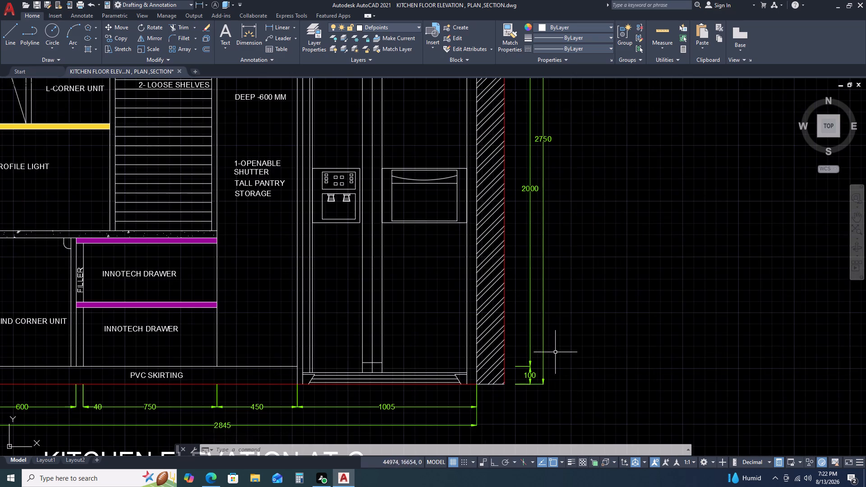
pyautogui.scroll(-3, 631, 352)
pyautogui.moveTo(628, 356); pyautogui.dragTo(626, 295, button='middle')
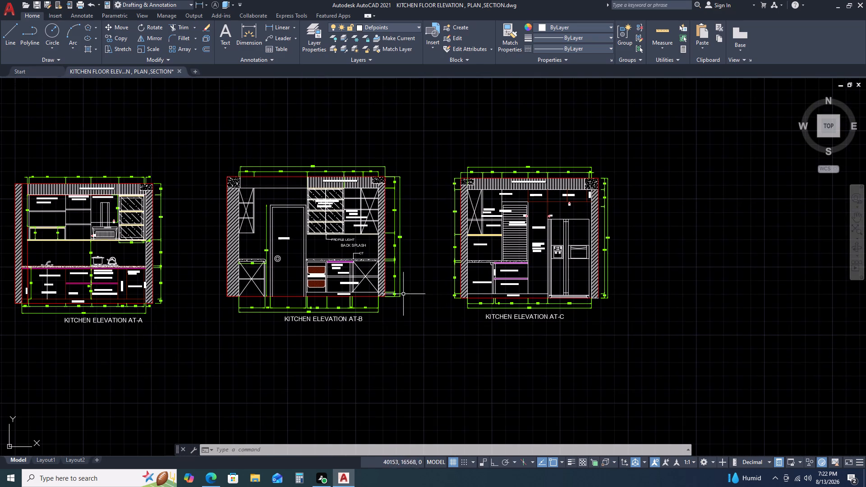
pyautogui.scroll(2, 405, 264)
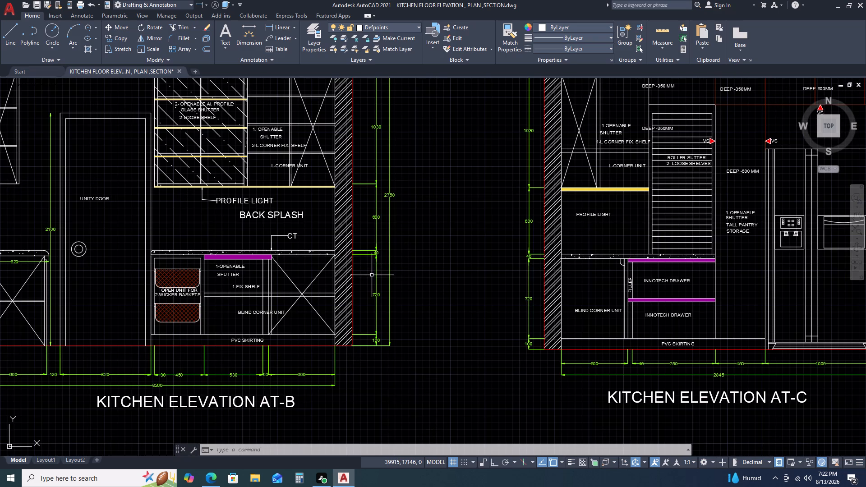
pyautogui.scroll(-2, 395, 229)
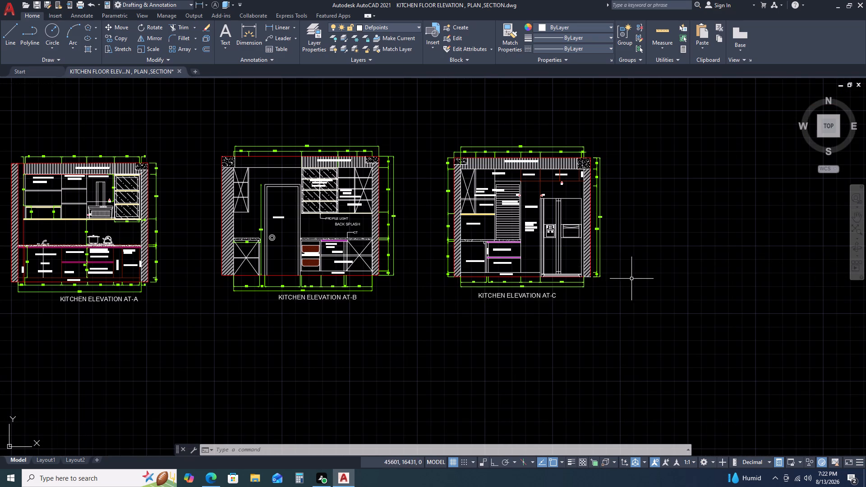
pyautogui.scroll(-1, 630, 279)
pyautogui.middleClick(222, 311)
pyautogui.moveTo(225, 309); pyautogui.dragTo(313, 273, button='middle')
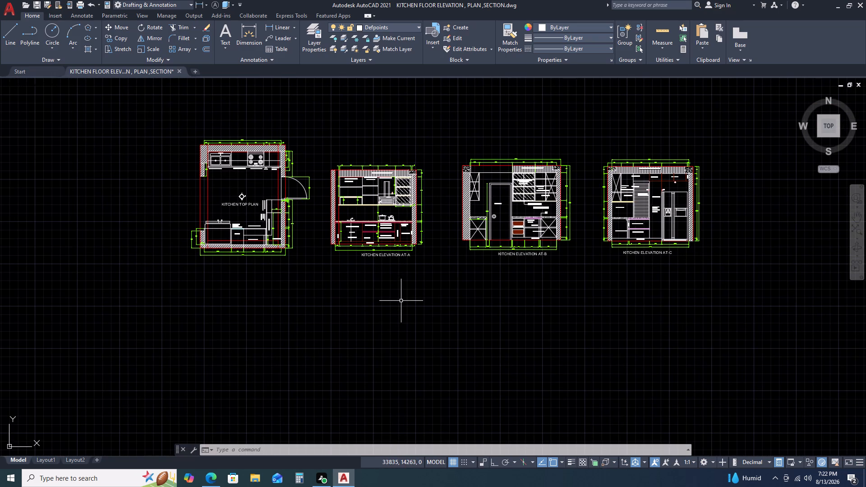
pyautogui.scroll(3, 715, 179)
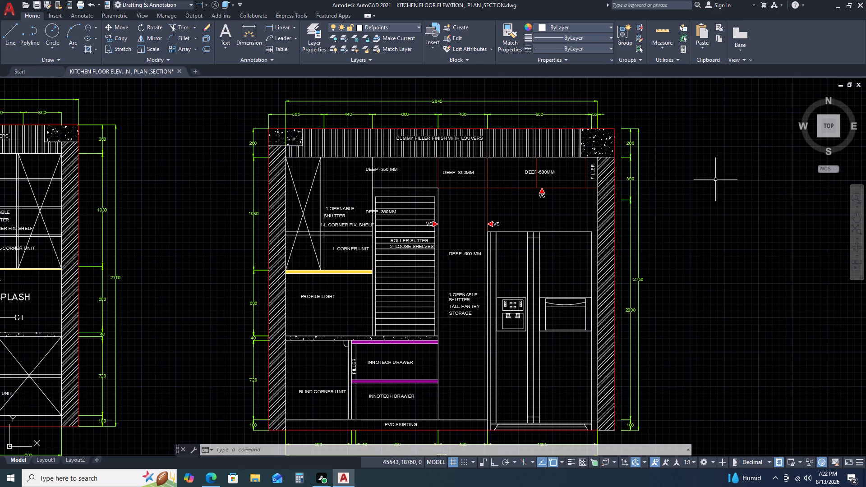
pyautogui.scroll(-2, 646, 246)
pyautogui.scroll(3, 589, 194)
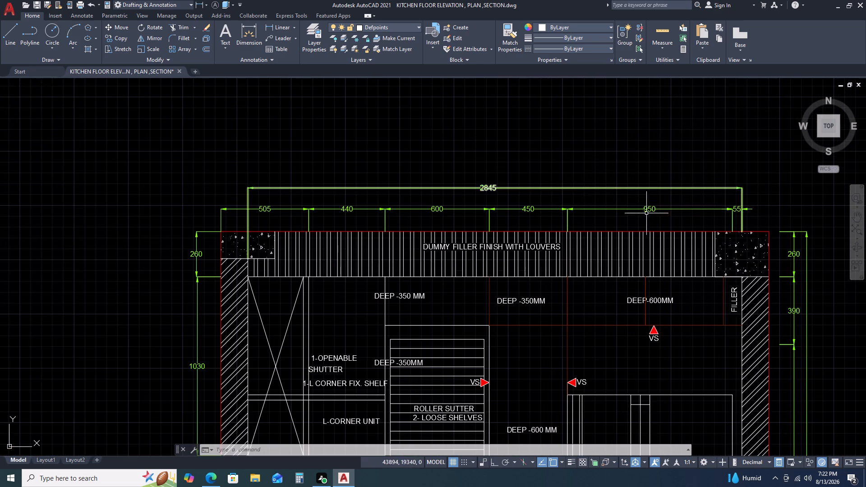
pyautogui.scroll(-3, 656, 239)
pyautogui.scroll(-2, 619, 274)
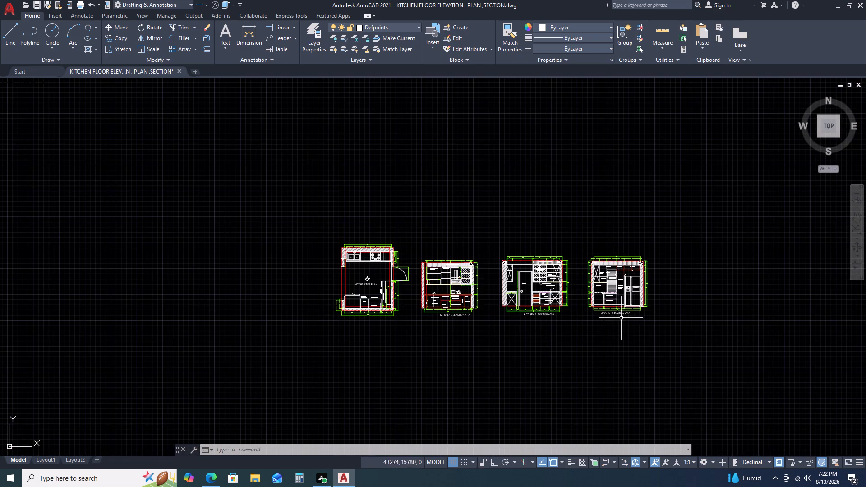
pyautogui.scroll(2, 396, 276)
pyautogui.scroll(2, 588, 230)
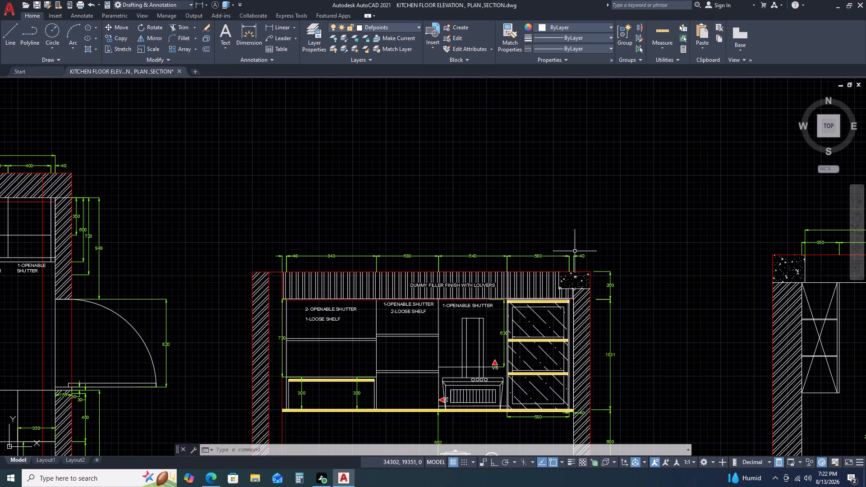
pyautogui.scroll(2, 573, 253)
pyautogui.scroll(-4, 576, 245)
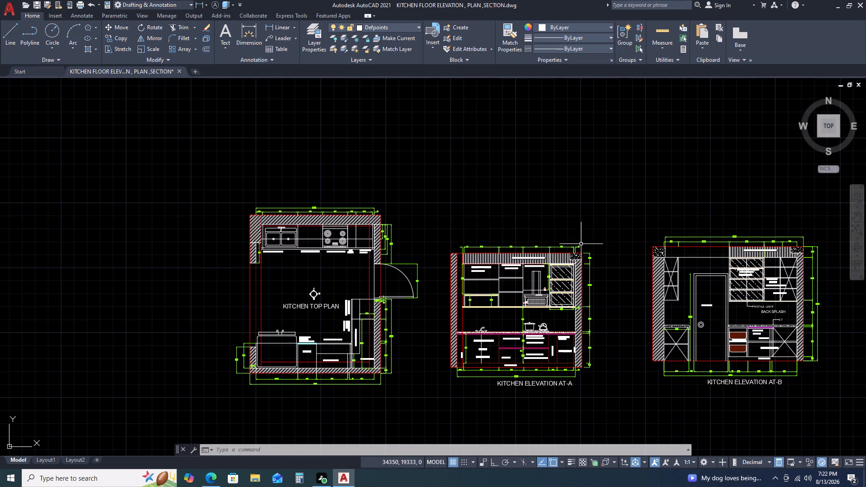
pyautogui.scroll(-1, 530, 293)
pyautogui.moveTo(728, 360); pyautogui.dragTo(642, 310, button='middle')
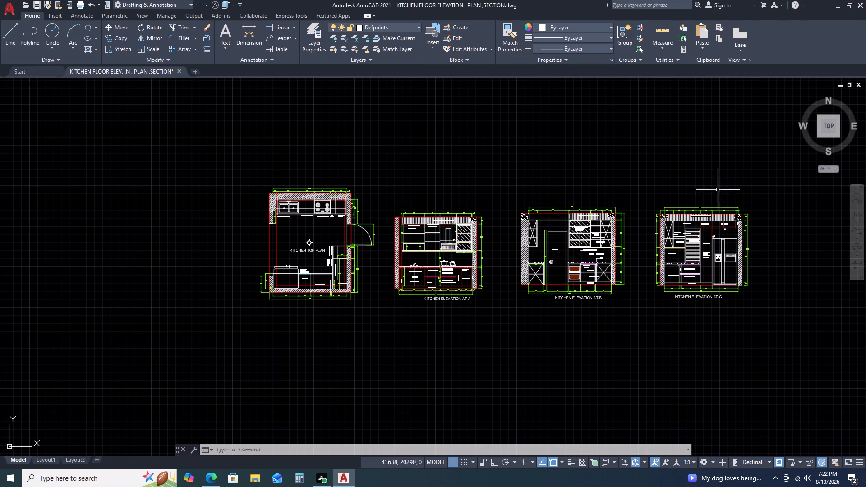
# Examine elevation C's top and side dimension lines closely and compare their spacing with elevation B.
pyautogui.scroll(2, 754, 253)
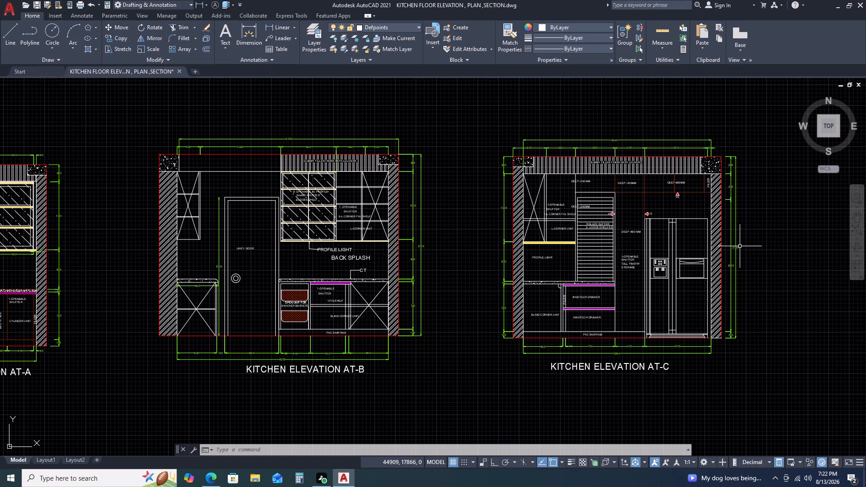
pyautogui.scroll(2, 740, 246)
pyautogui.scroll(-4, 714, 250)
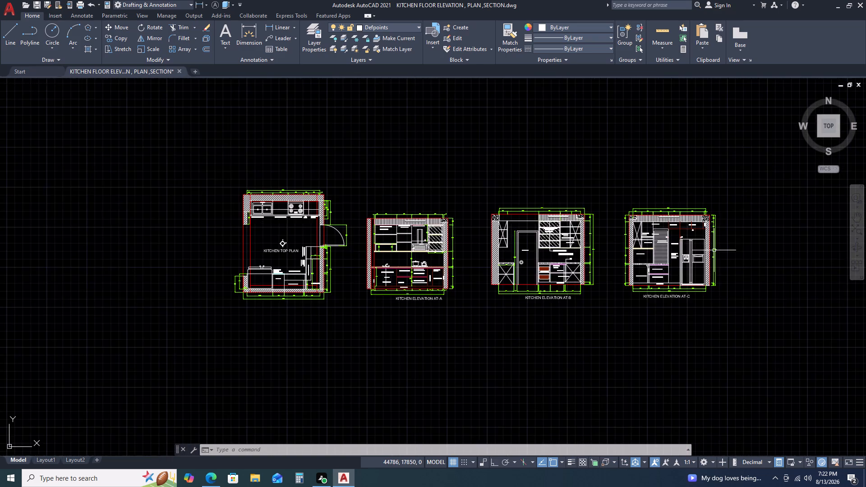
pyautogui.scroll(4, 714, 252)
pyautogui.scroll(-1, 697, 289)
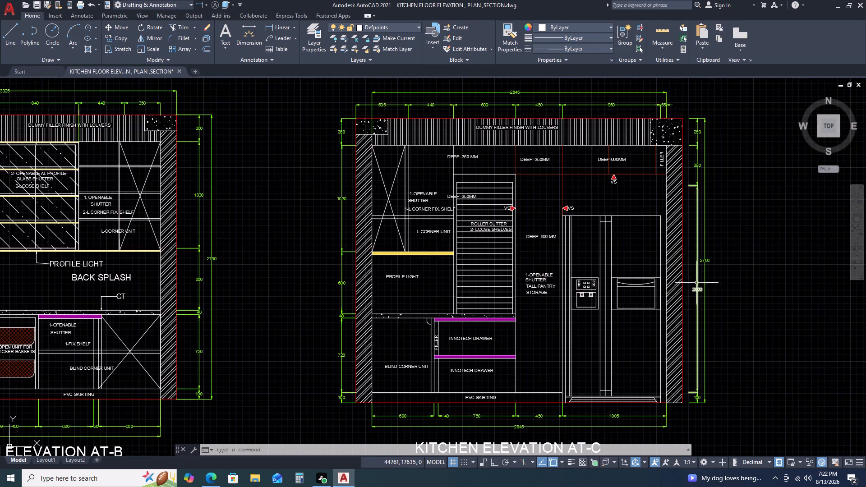
pyautogui.scroll(-3, 696, 283)
pyautogui.scroll(4, 665, 240)
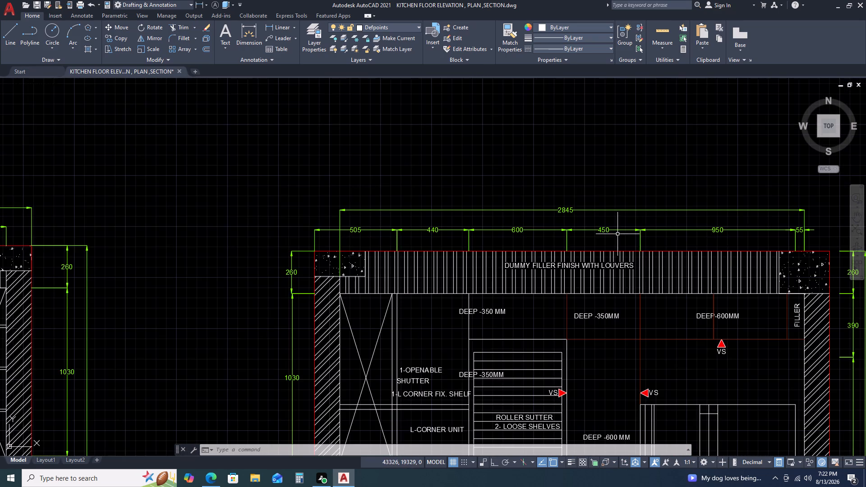
pyautogui.scroll(3, 600, 225)
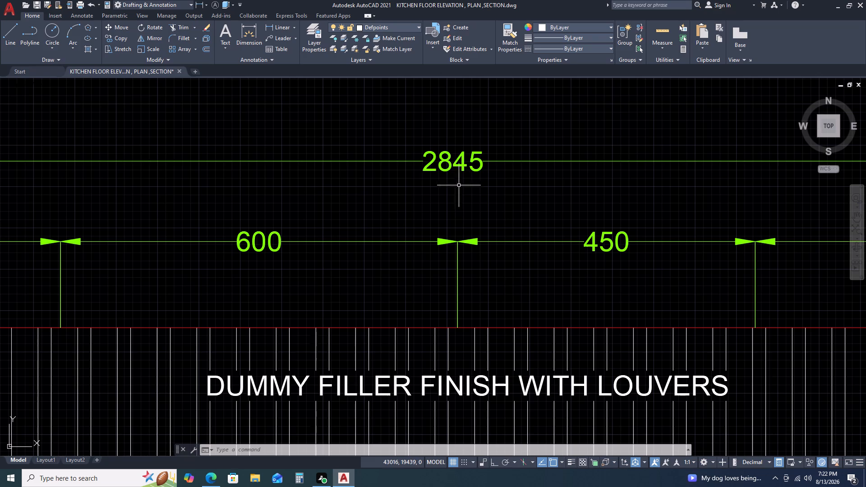
pyautogui.scroll(-4, 429, 179)
pyautogui.scroll(-1, 594, 187)
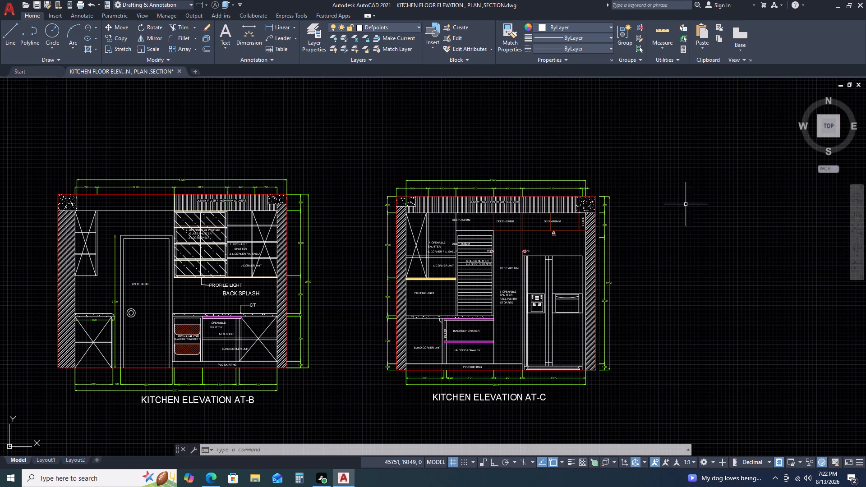
pyautogui.scroll(2, 589, 206)
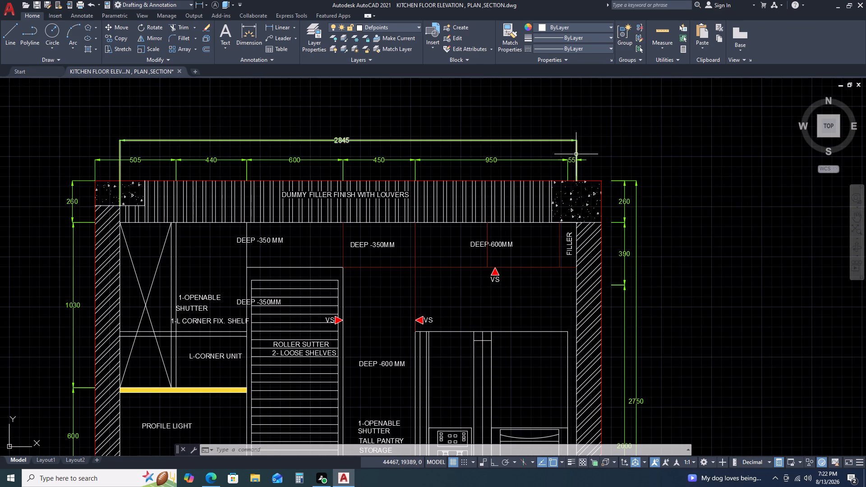
pyautogui.scroll(-3, 459, 208)
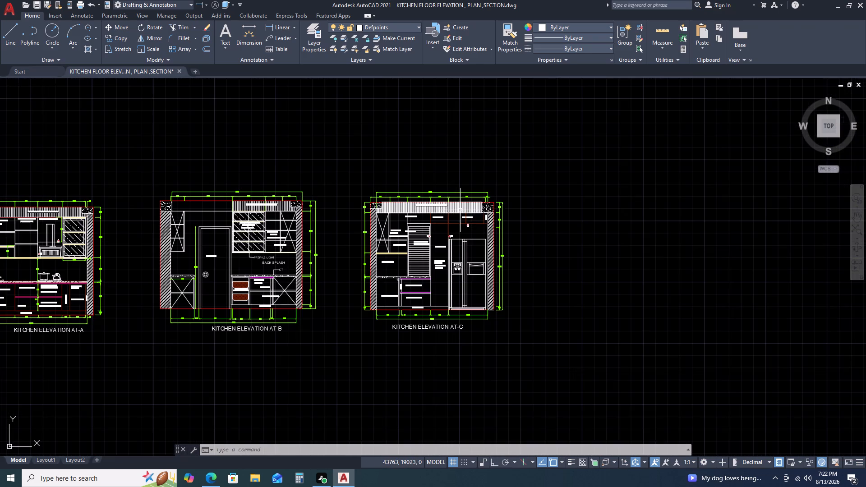
# Review the elevation row and examine the cabinet labels and dimensions in the lower part of the kitchen top plan.
pyautogui.middleClick(415, 263)
pyautogui.moveTo(511, 211); pyautogui.dragTo(518, 197, button='middle')
pyautogui.moveTo(522, 224); pyautogui.dragTo(592, 165, button='middle')
pyautogui.middleClick(599, 164)
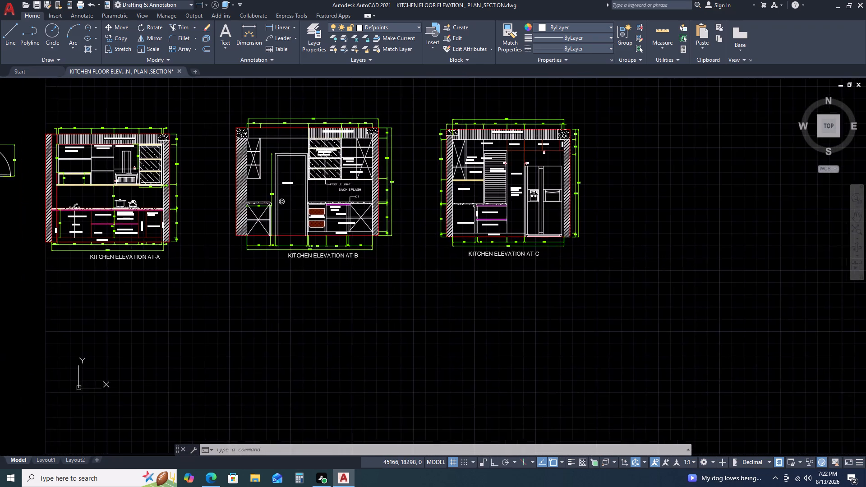
pyautogui.scroll(-2, 641, 185)
pyautogui.scroll(2, 337, 175)
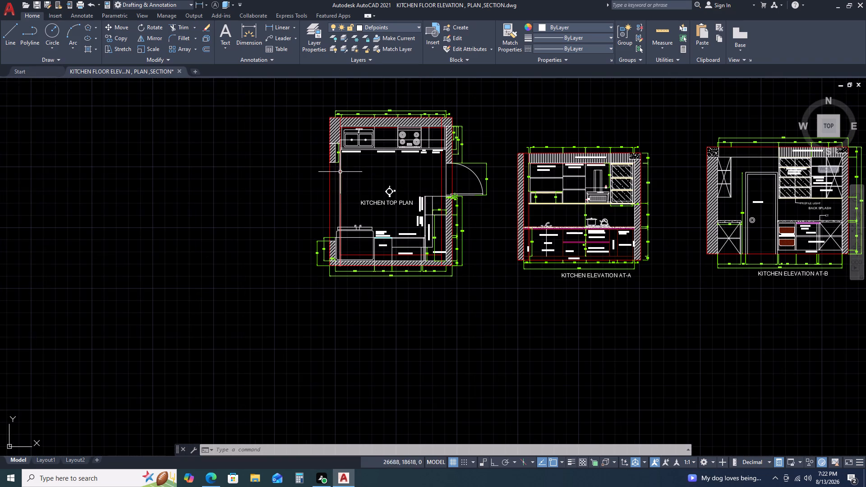
pyautogui.scroll(3, 415, 207)
pyautogui.scroll(-1, 415, 207)
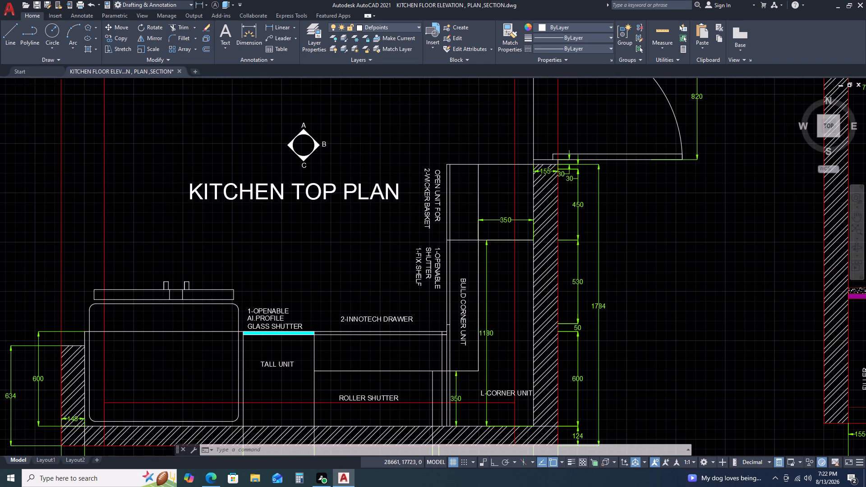
pyautogui.scroll(-1, 415, 207)
pyautogui.scroll(-2, 465, 215)
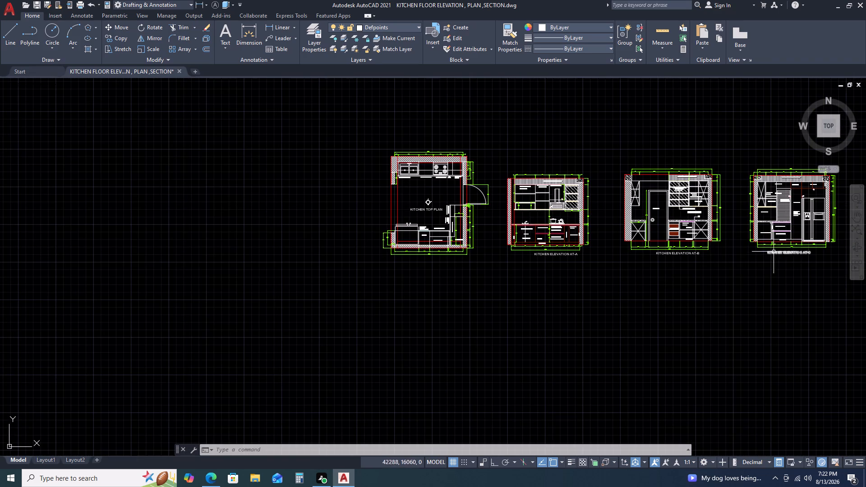
pyautogui.moveTo(764, 253); pyautogui.dragTo(705, 244, button='middle')
pyautogui.moveTo(683, 235); pyautogui.dragTo(662, 226, button='middle')
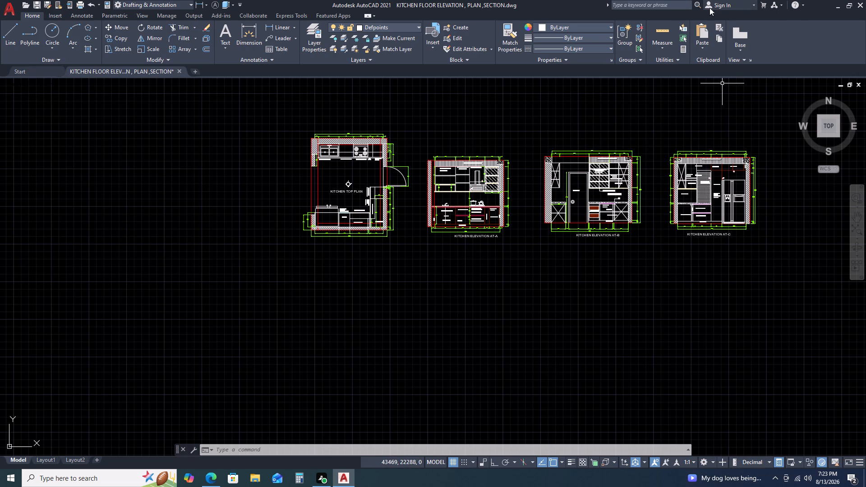
# Compare the four kitchen drawings and examine the segment and overall dimensions above elevation C.
pyautogui.scroll(1, 657, 141)
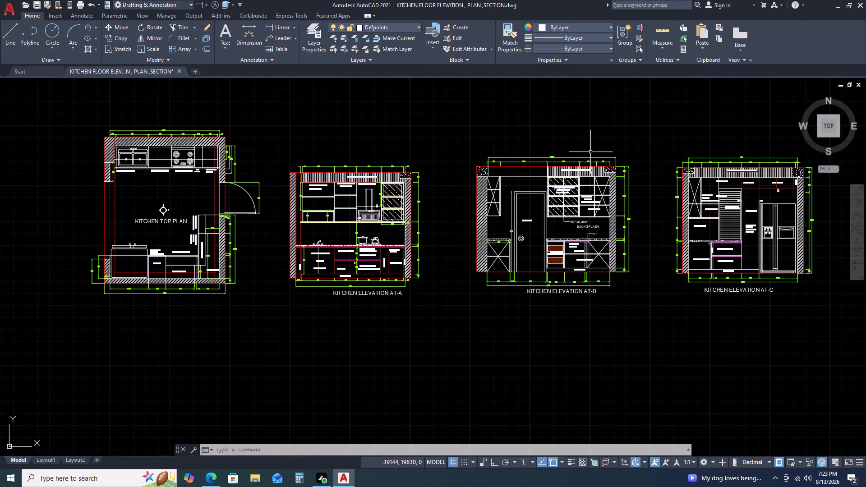
pyautogui.scroll(-2, 584, 156)
pyautogui.scroll(1, 693, 139)
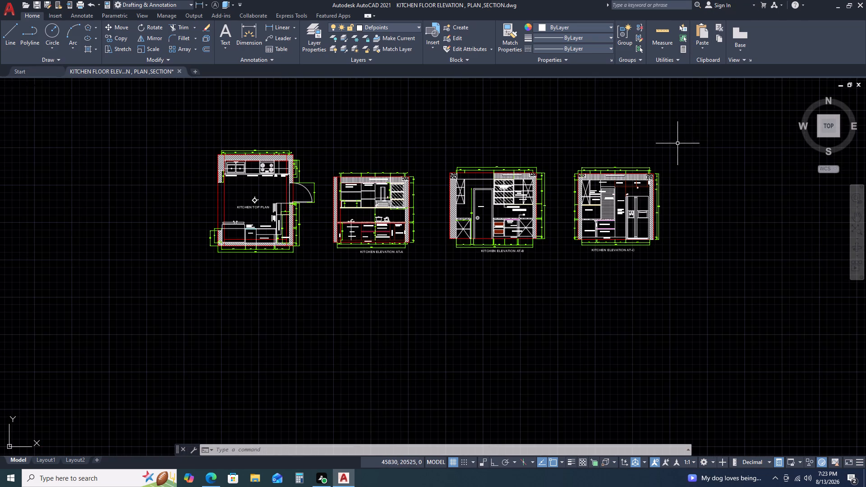
pyautogui.scroll(2, 677, 143)
pyautogui.scroll(-2, 676, 143)
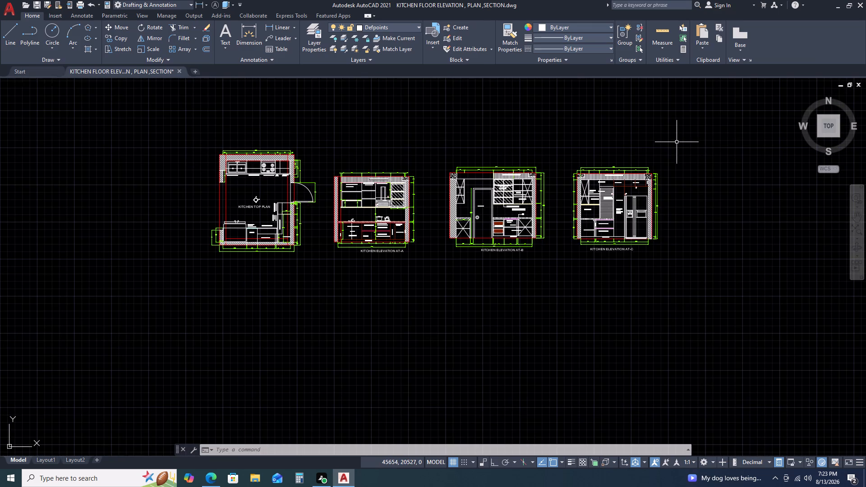
pyautogui.scroll(4, 625, 157)
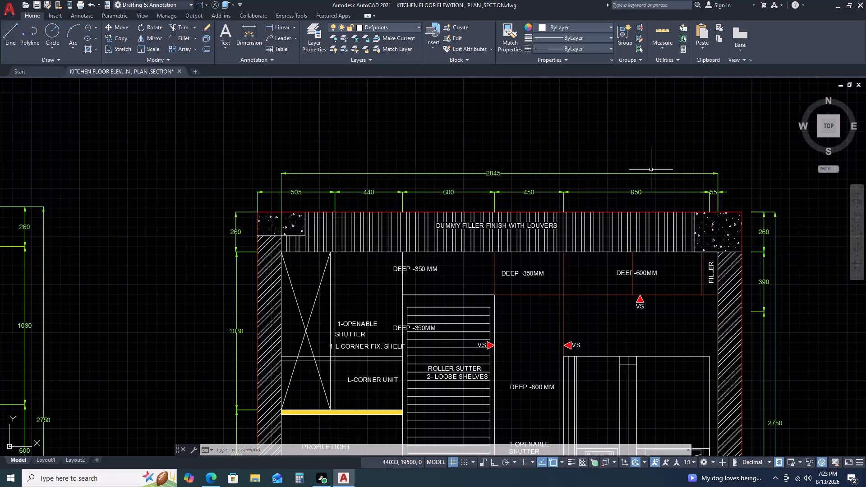
pyautogui.scroll(-4, 651, 170)
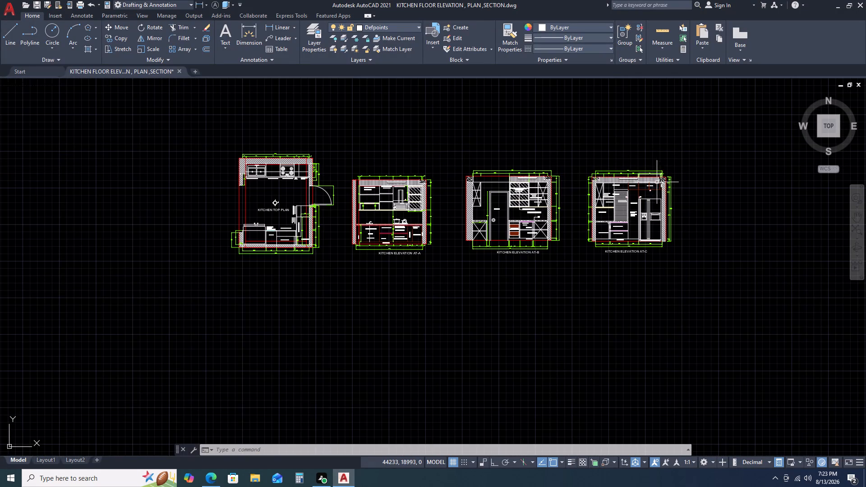
pyautogui.scroll(2, 368, 193)
pyautogui.scroll(-2, 422, 187)
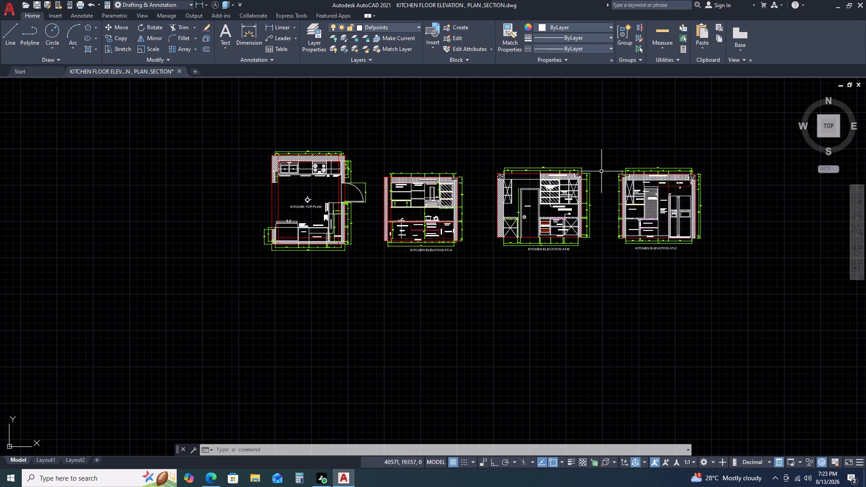
# Check the facing side dimensions of elevations B and C, then elevation C's cabinet details and height dimensions.
pyautogui.scroll(1, 601, 173)
pyautogui.scroll(4, 648, 176)
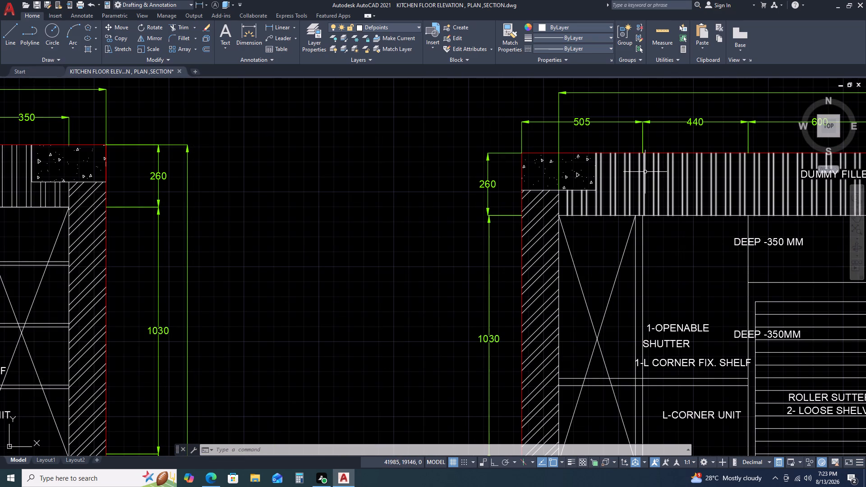
pyautogui.scroll(-5, 558, 181)
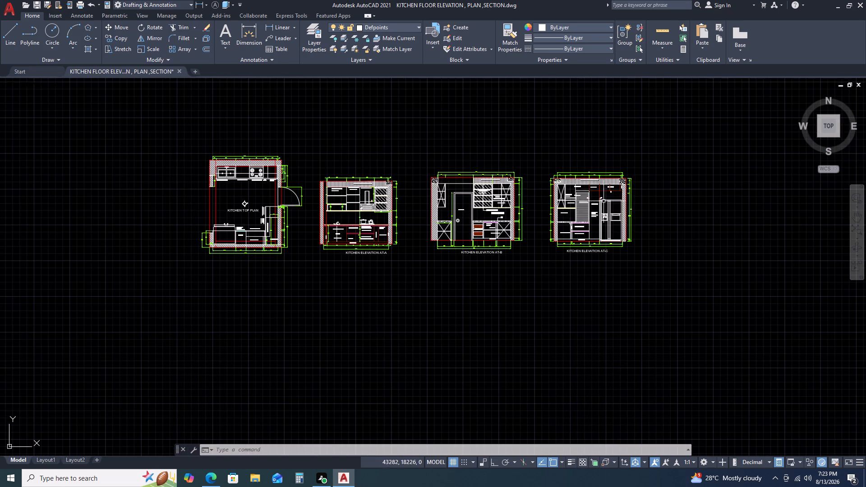
pyautogui.scroll(4, 622, 196)
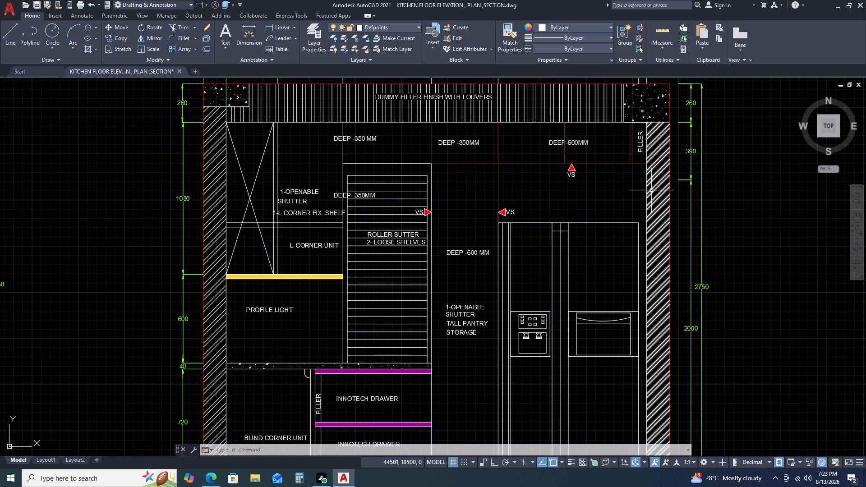
pyautogui.scroll(-1, 459, 125)
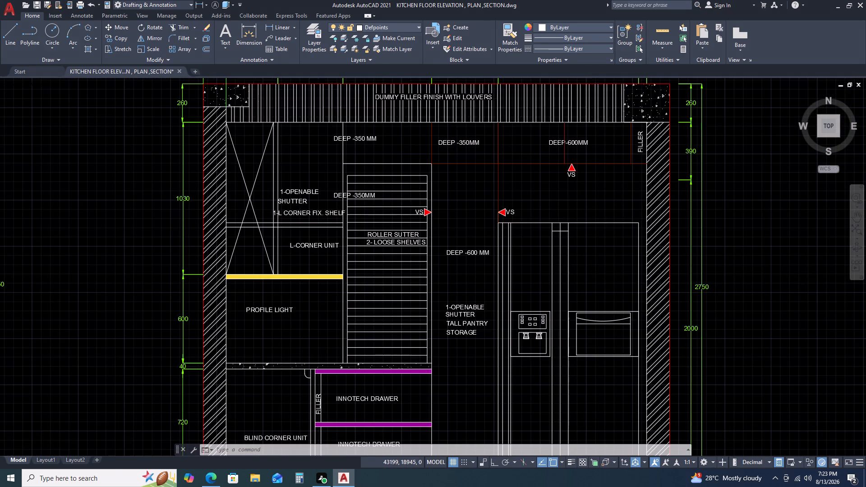
pyautogui.scroll(-2, 459, 125)
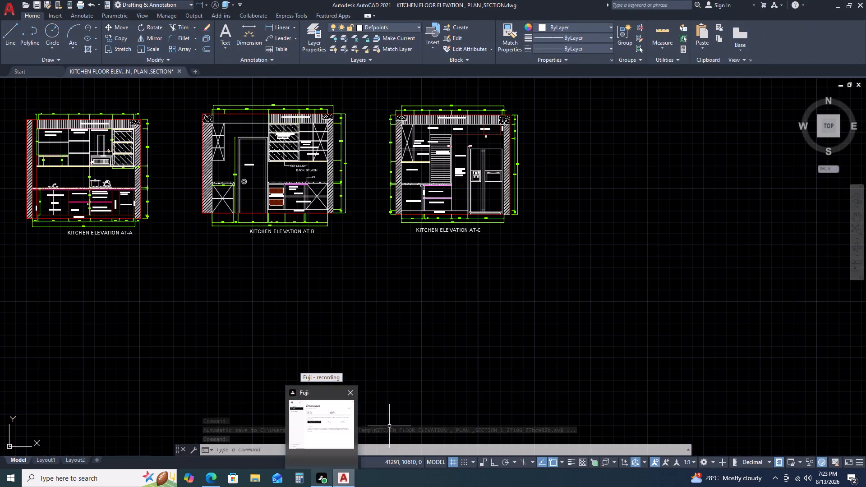
pyautogui.scroll(3, 501, 137)
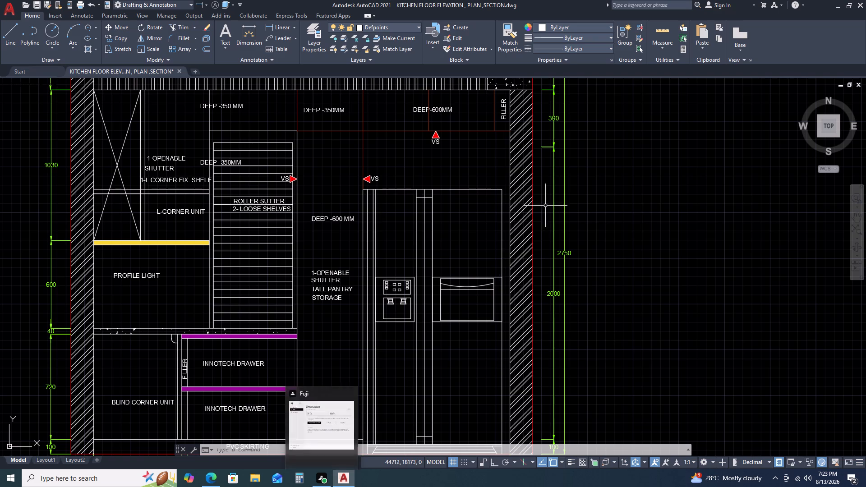
pyautogui.scroll(-2, 497, 335)
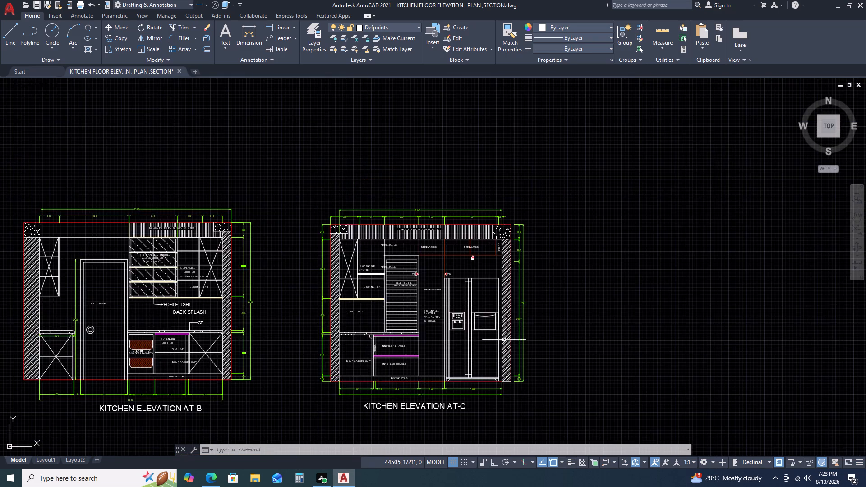
pyautogui.scroll(-1, 504, 340)
pyautogui.moveTo(348, 386); pyautogui.dragTo(401, 315, button='middle')
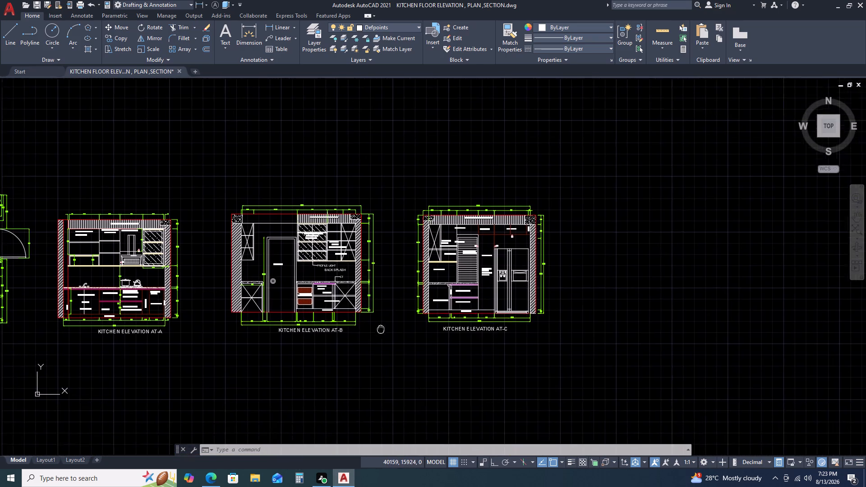
pyautogui.moveTo(401, 315); pyautogui.dragTo(409, 310, button='middle')
pyautogui.middleClick(411, 309)
pyautogui.scroll(-2, 392, 317)
pyautogui.moveTo(320, 344); pyautogui.dragTo(393, 304, button='middle')
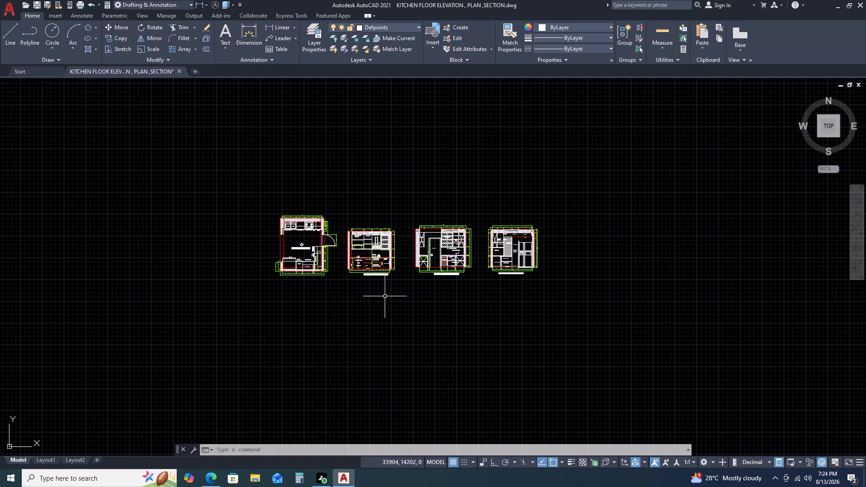
# Examine the kitchen top plan's lower cabinets and surrounding dimension lines alongside elevation A.
pyautogui.scroll(2, 335, 237)
pyautogui.scroll(3, 299, 296)
pyautogui.scroll(-1, 370, 293)
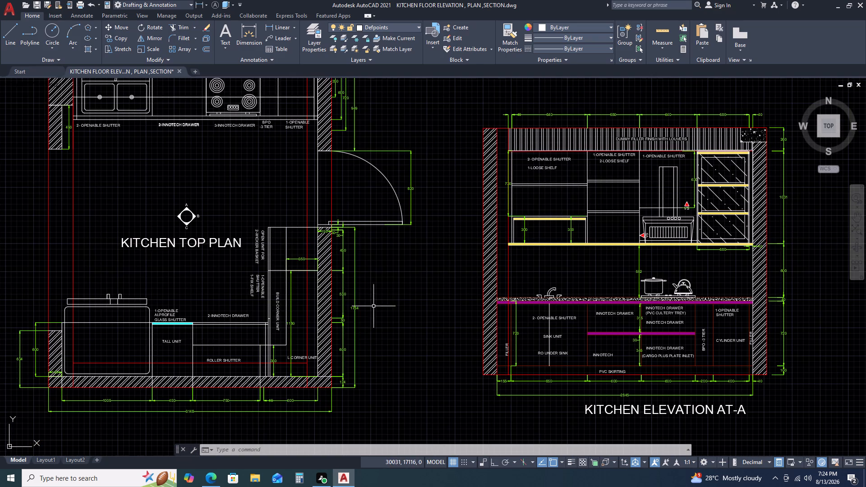
pyautogui.scroll(-3, 379, 306)
pyautogui.scroll(2, 367, 302)
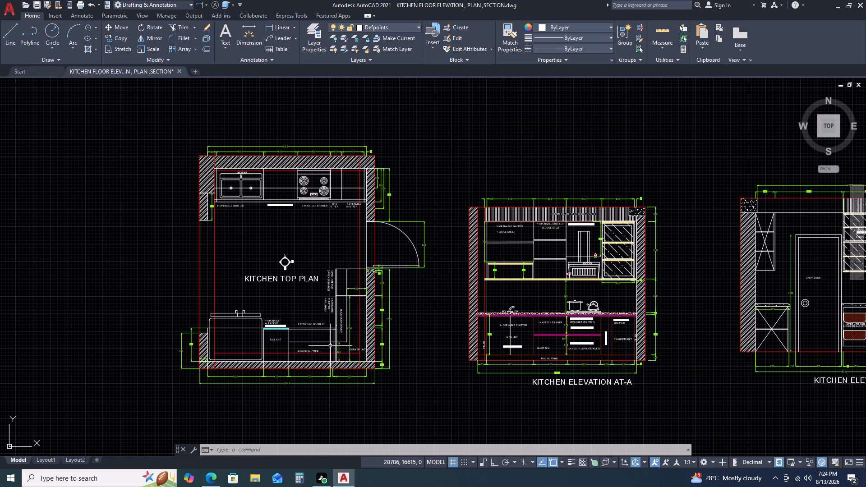
pyautogui.scroll(3, 321, 347)
pyautogui.scroll(-2, 387, 316)
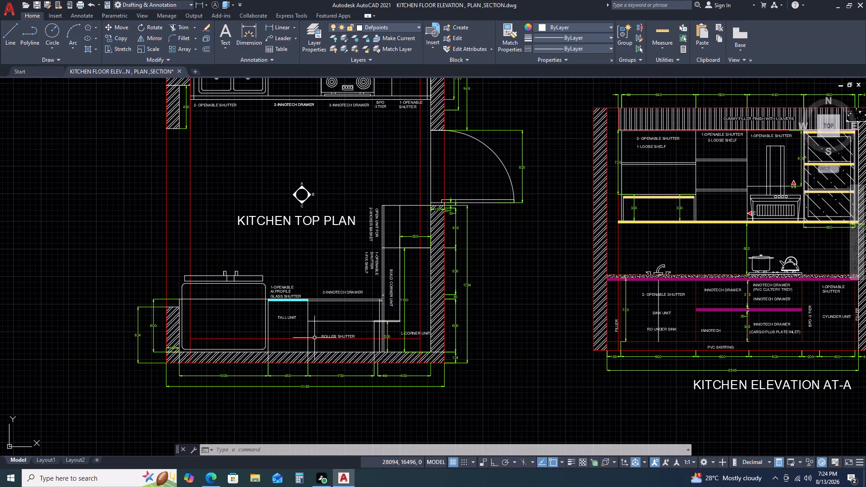
pyautogui.scroll(4, 365, 303)
pyautogui.scroll(-4, 410, 290)
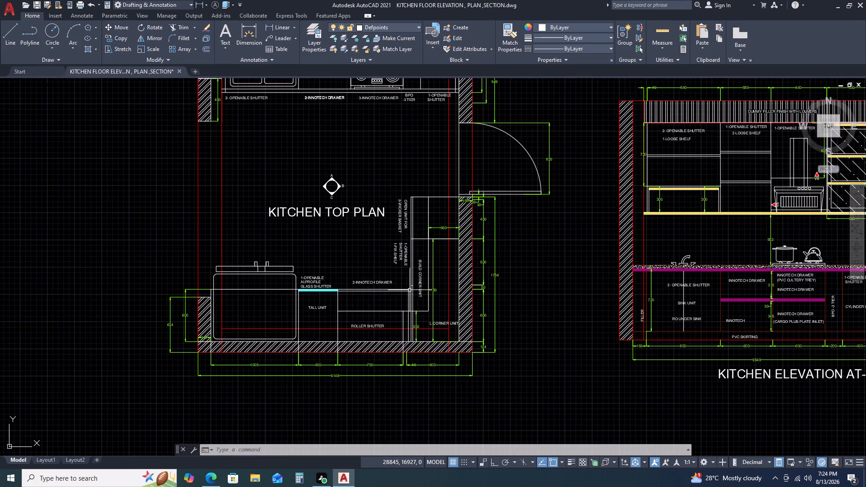
pyautogui.scroll(-2, 410, 290)
pyautogui.scroll(-2, 474, 289)
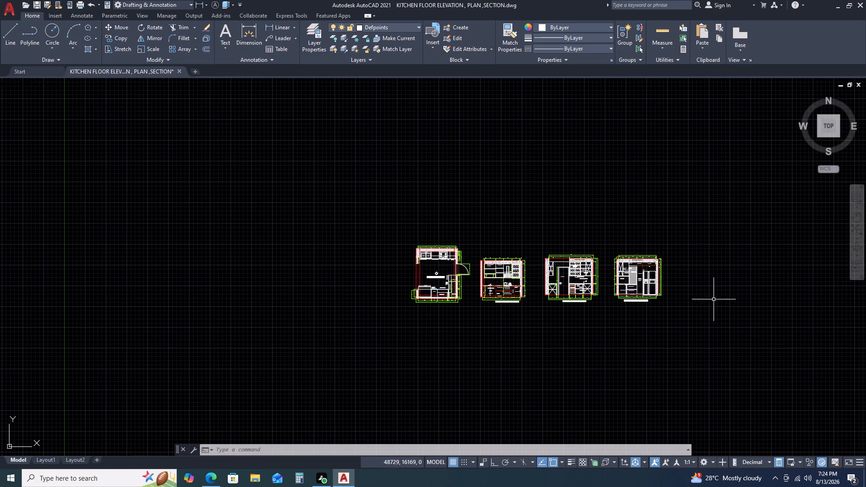
# Inspect the labels and dimension lines of elevations B and C, including the bottom dimension rows and base units.
pyautogui.scroll(2, 712, 303)
pyautogui.scroll(1, 571, 308)
pyautogui.scroll(-3, 571, 308)
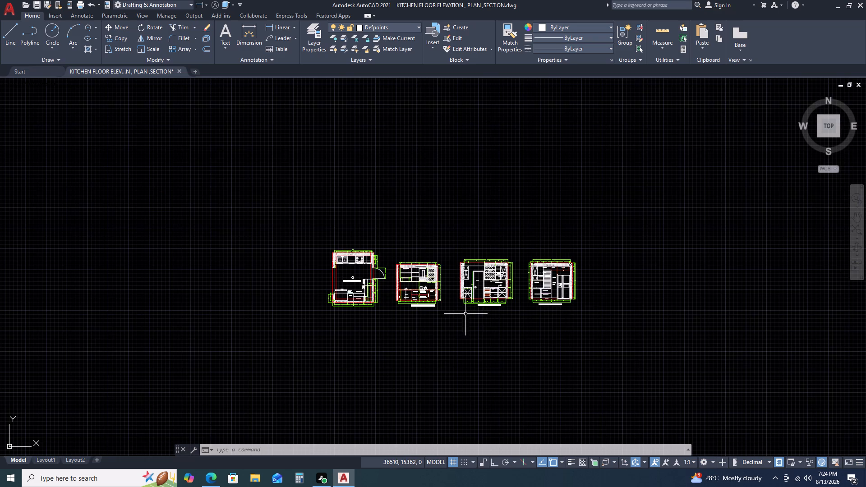
pyautogui.scroll(3, 465, 314)
pyautogui.scroll(-2, 517, 296)
pyautogui.scroll(3, 514, 269)
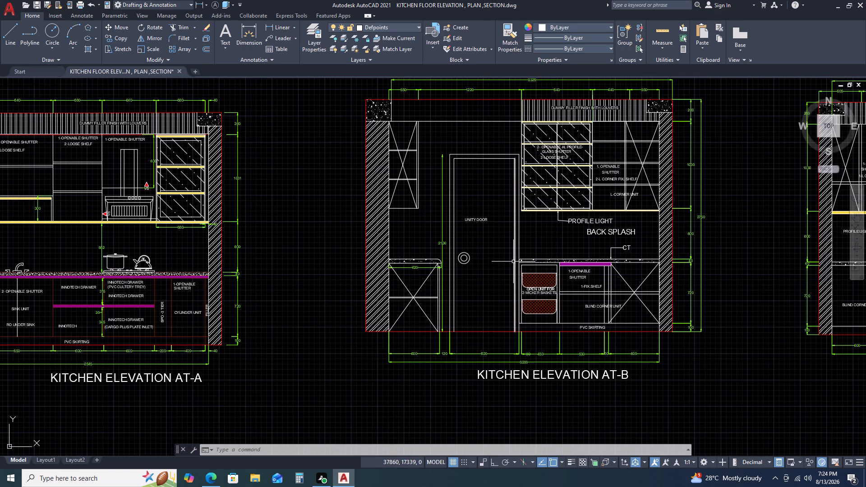
pyautogui.scroll(-3, 485, 281)
pyautogui.scroll(1, 624, 303)
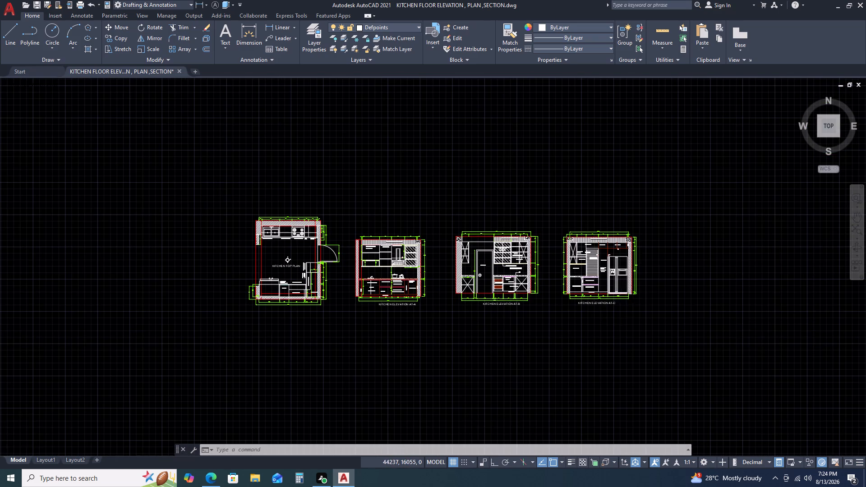
pyautogui.scroll(1, 624, 303)
pyautogui.scroll(2, 619, 216)
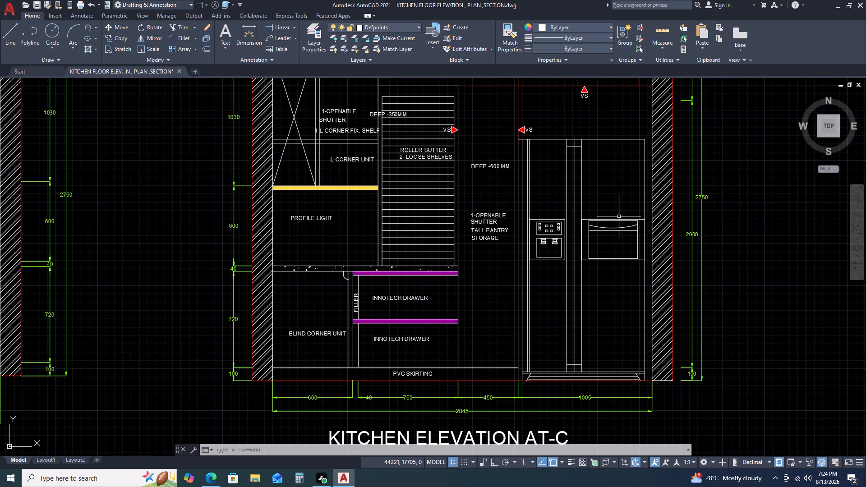
pyautogui.scroll(-1, 616, 225)
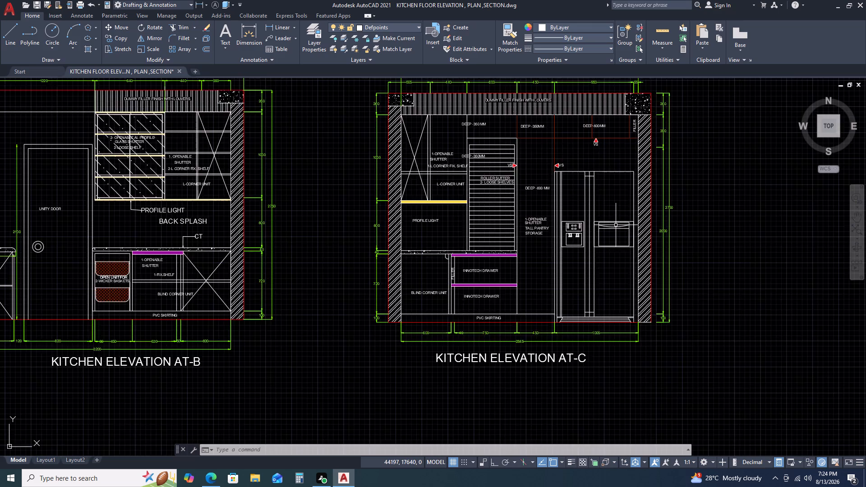
pyautogui.scroll(-1, 616, 225)
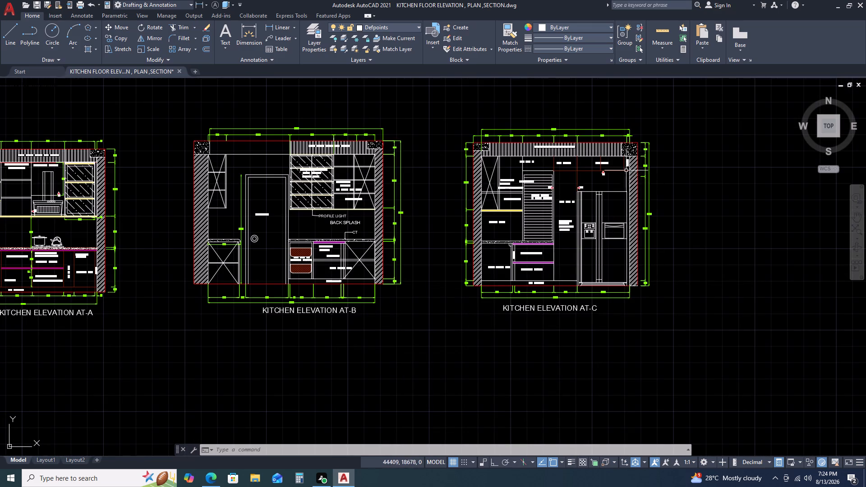
pyautogui.scroll(3, 624, 167)
pyautogui.scroll(-3, 612, 181)
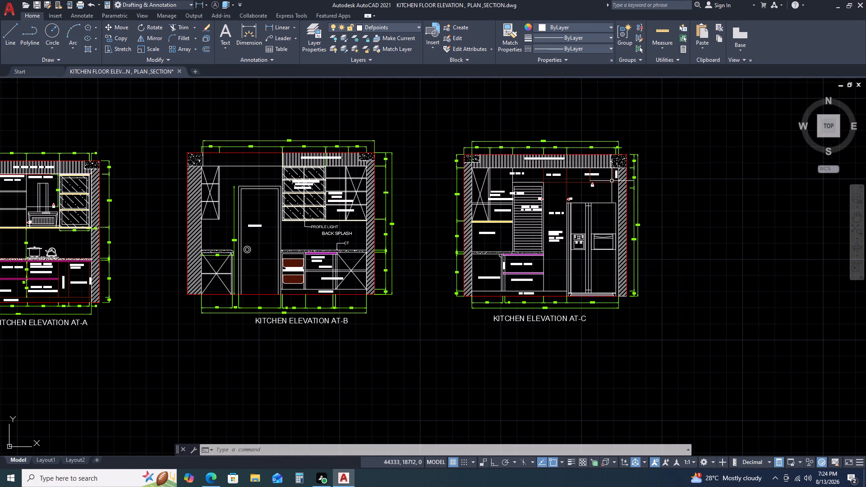
pyautogui.scroll(-2, 612, 186)
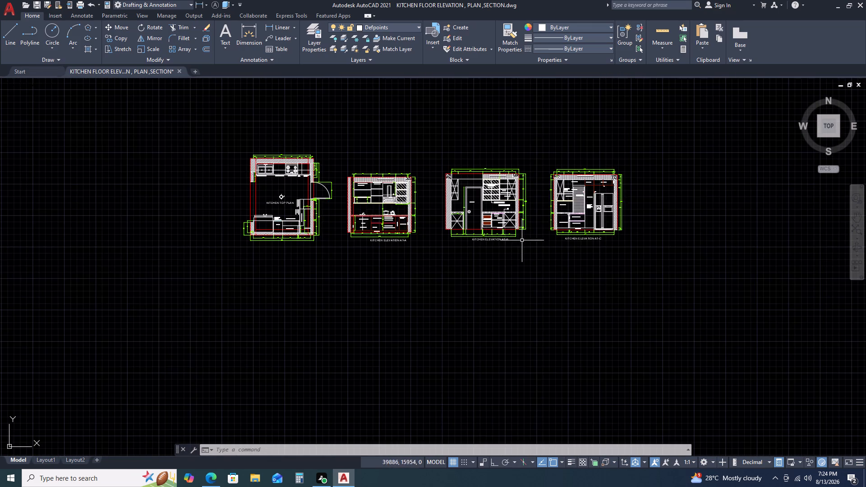
pyautogui.scroll(2, 509, 225)
pyautogui.scroll(3, 452, 239)
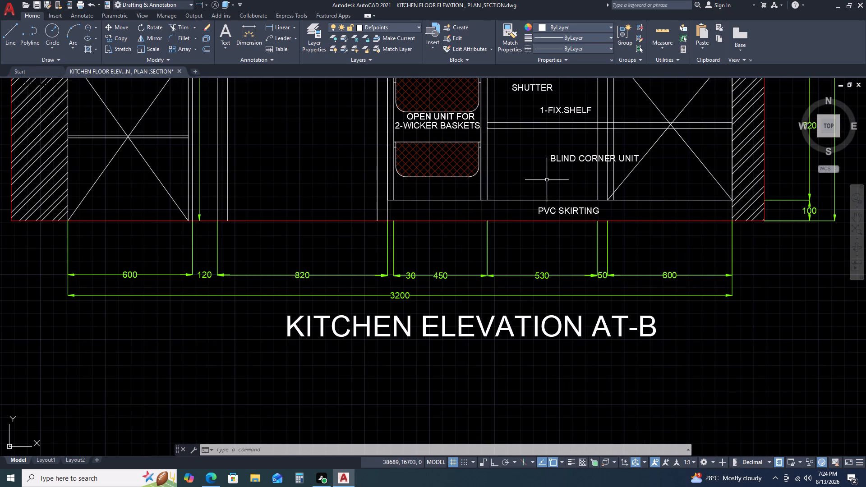
pyautogui.moveTo(547, 177); pyautogui.dragTo(518, 250, button='middle')
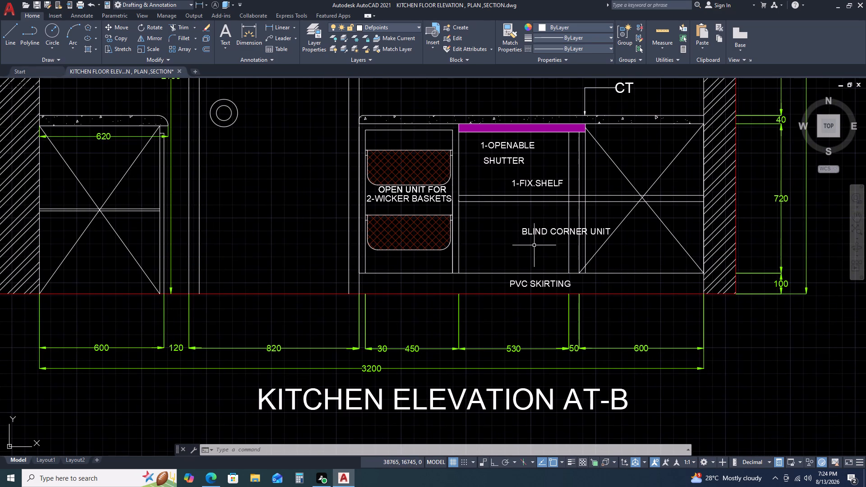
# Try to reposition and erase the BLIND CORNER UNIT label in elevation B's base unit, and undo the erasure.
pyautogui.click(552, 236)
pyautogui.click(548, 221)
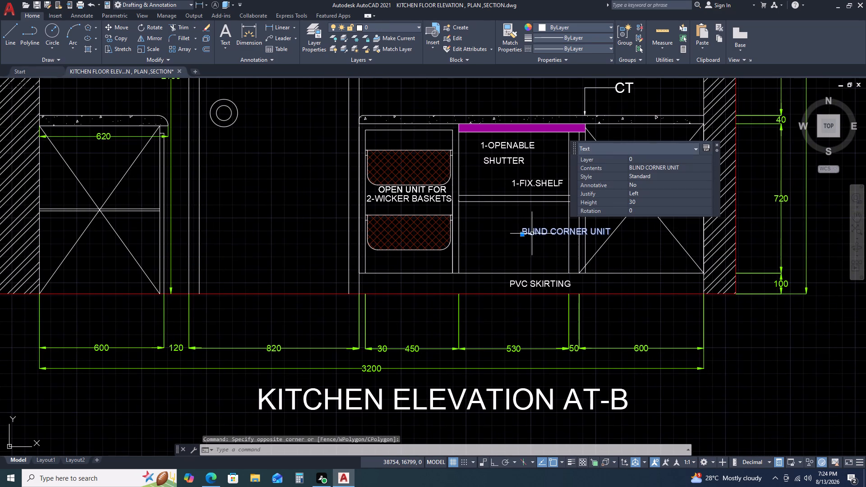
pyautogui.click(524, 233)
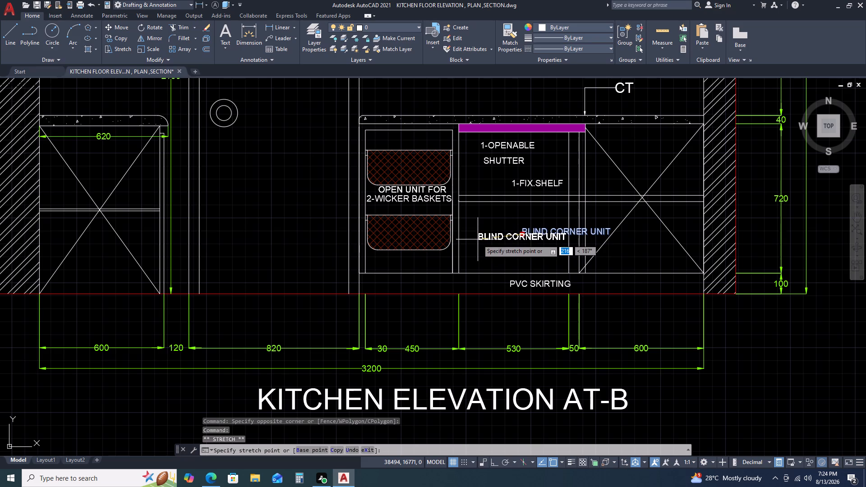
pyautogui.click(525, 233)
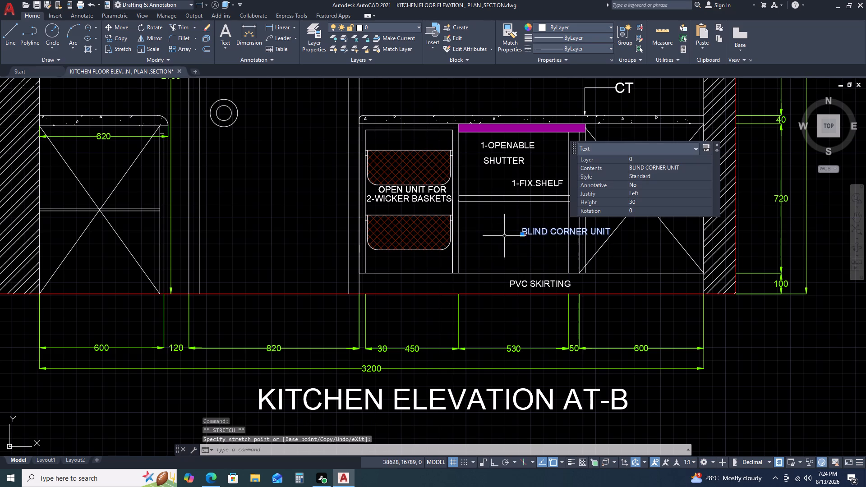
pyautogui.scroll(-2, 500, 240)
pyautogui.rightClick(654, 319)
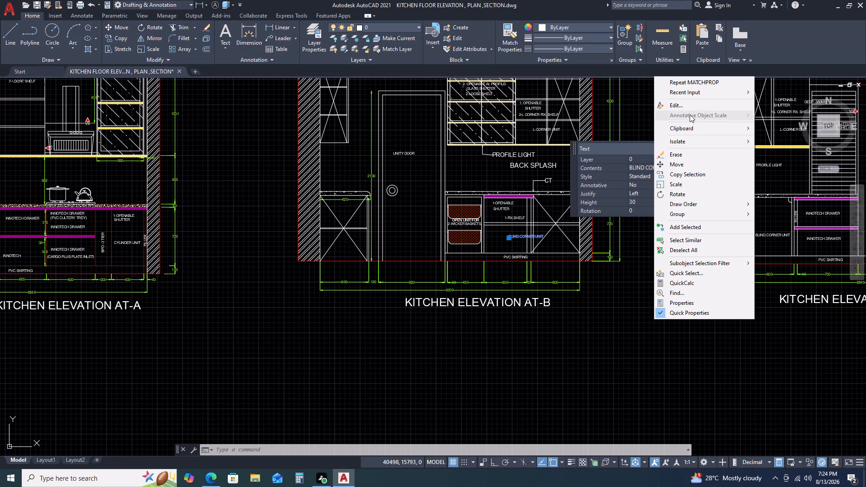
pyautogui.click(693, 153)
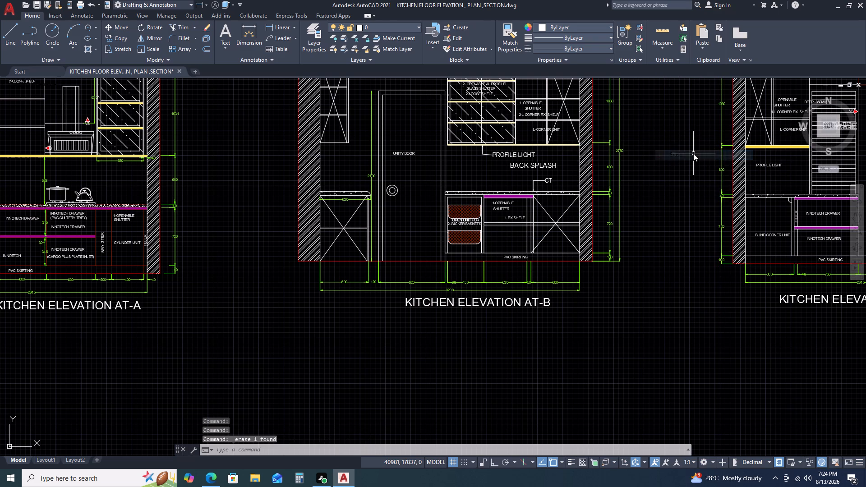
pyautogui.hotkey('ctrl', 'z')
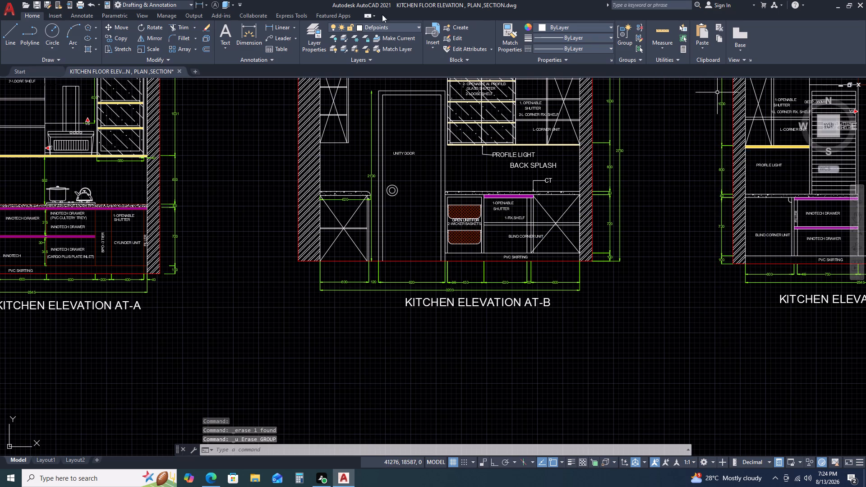
# Compare the kitchen top plan and elevations A to C for overall alignment and dimension line spacing.
pyautogui.scroll(-2, 274, 179)
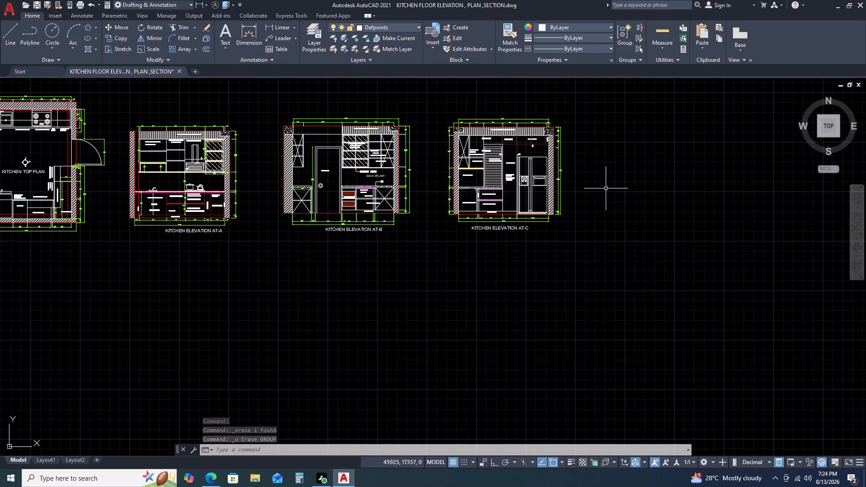
pyautogui.scroll(1, 561, 150)
pyautogui.scroll(-2, 539, 158)
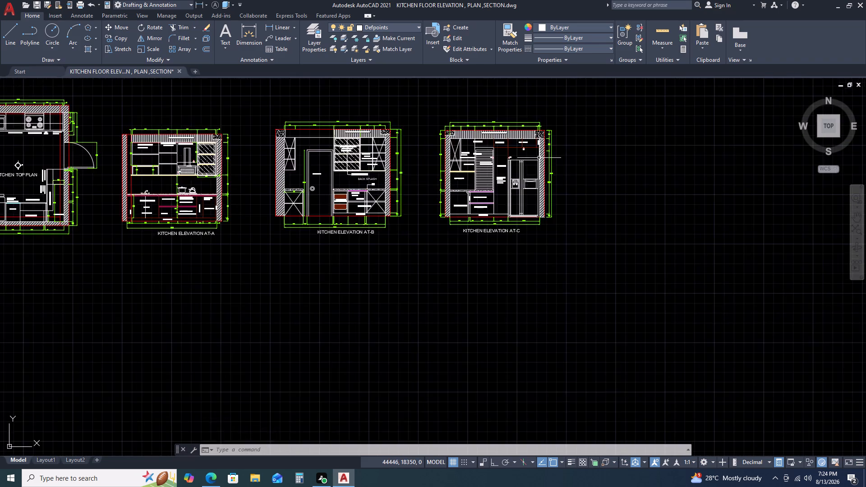
pyautogui.scroll(-1, 539, 158)
pyautogui.scroll(3, 455, 168)
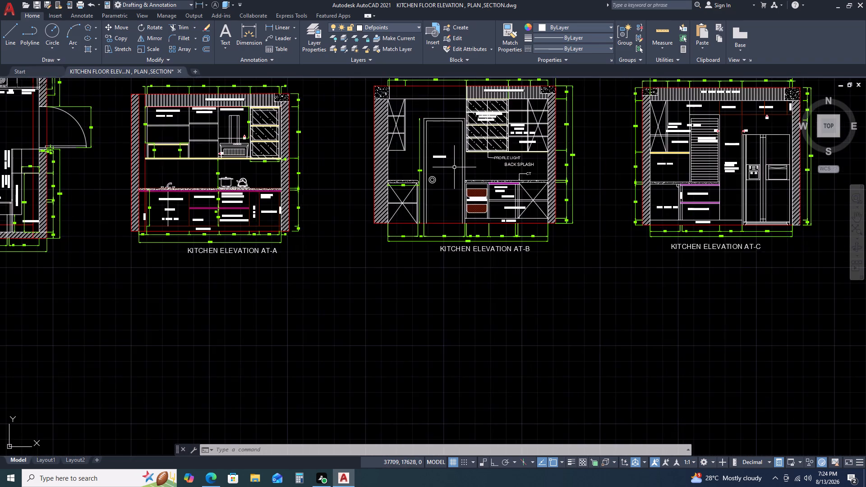
pyautogui.scroll(-3, 454, 167)
pyautogui.scroll(4, 454, 167)
pyautogui.scroll(-2, 455, 167)
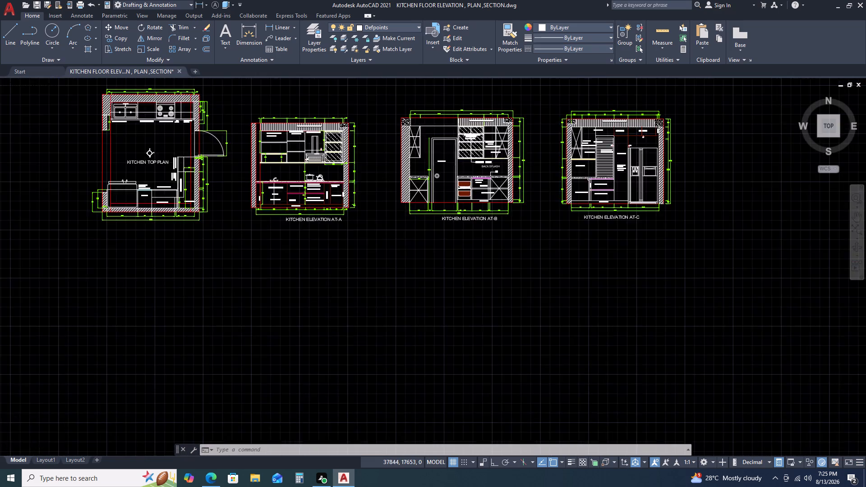
pyautogui.scroll(-2, 455, 167)
pyautogui.scroll(1, 455, 167)
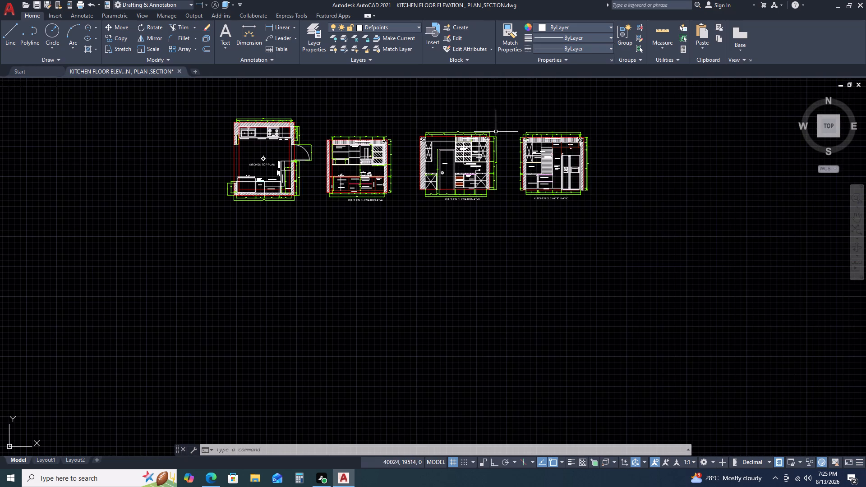
# Move the overall dimension line above elevation C about 40 mm down, closer to the segment dimension row.
pyautogui.scroll(4, 574, 129)
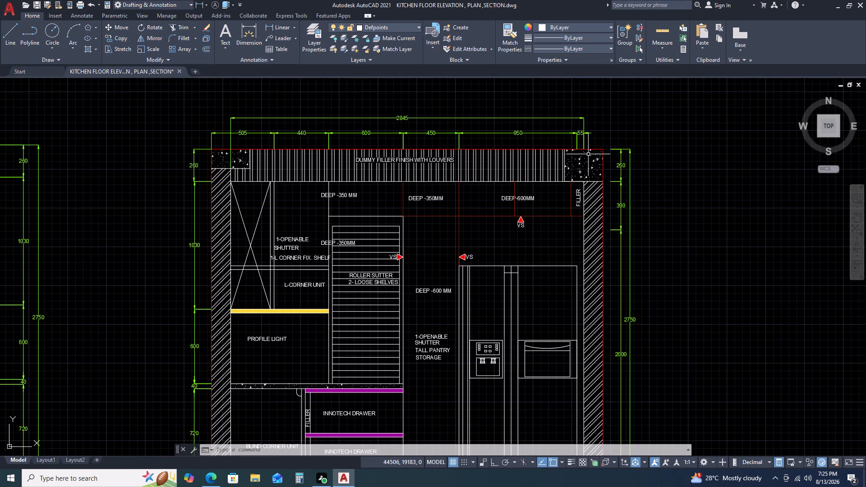
pyautogui.scroll(1, 626, 157)
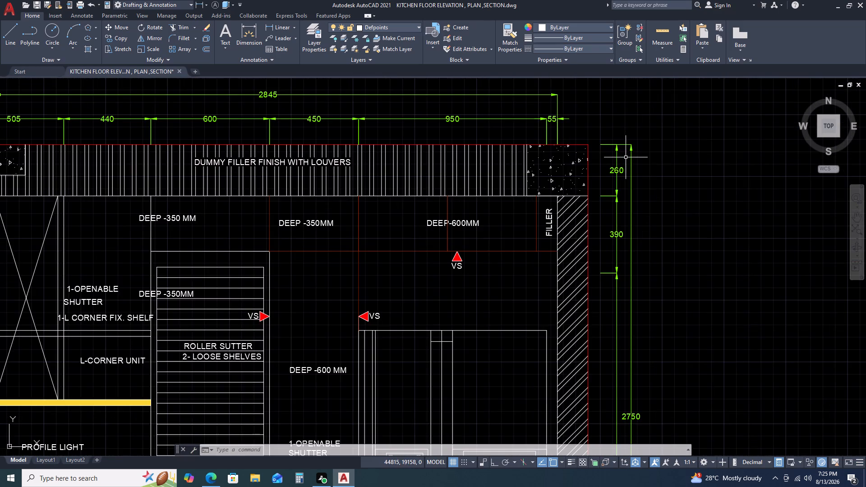
pyautogui.scroll(-2, 626, 157)
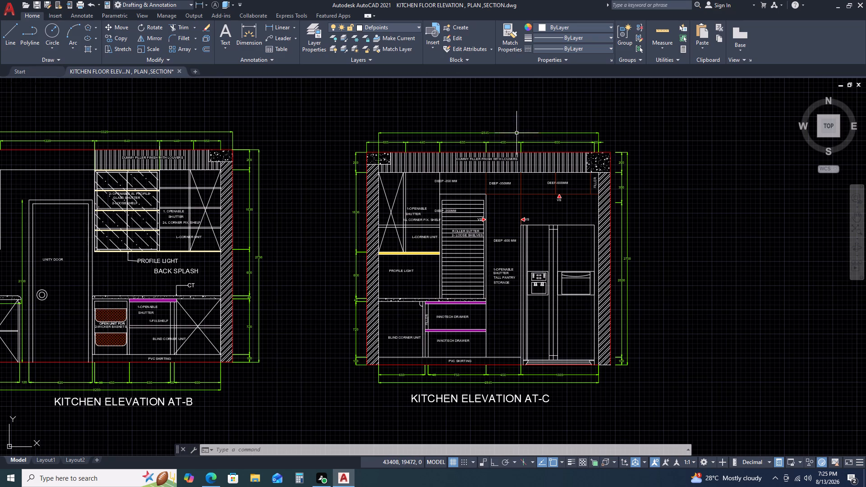
pyautogui.scroll(2, 516, 133)
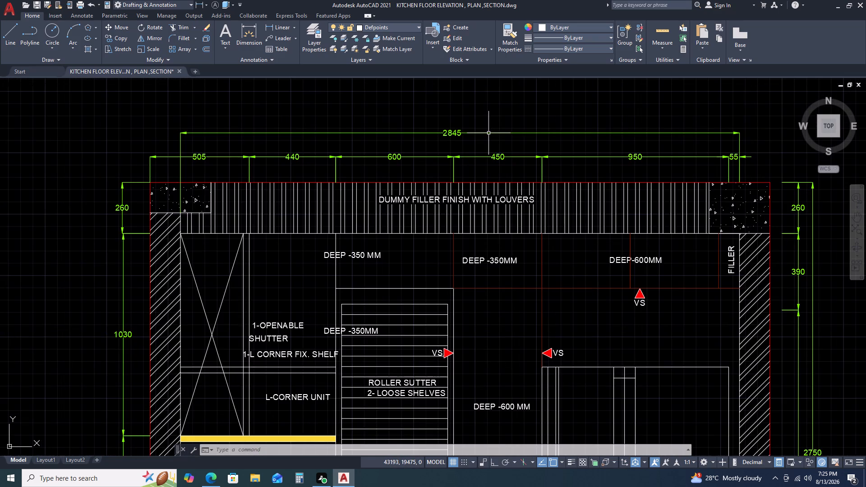
pyautogui.click(488, 133)
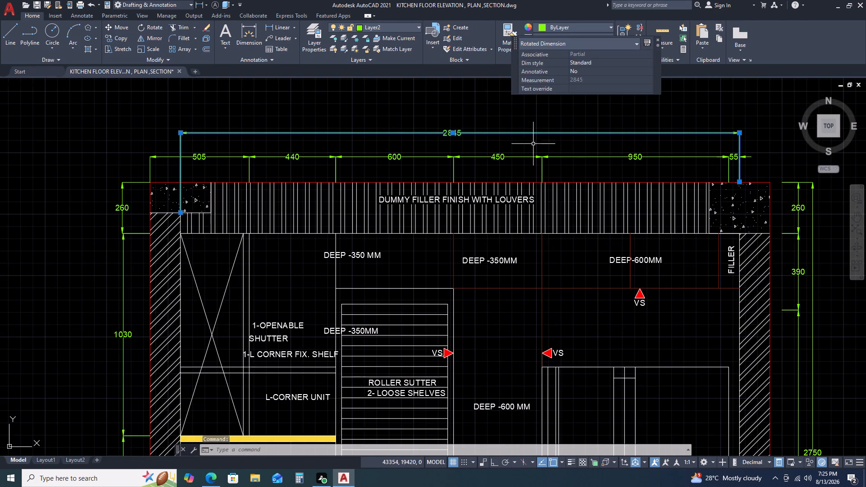
pyautogui.click(738, 134)
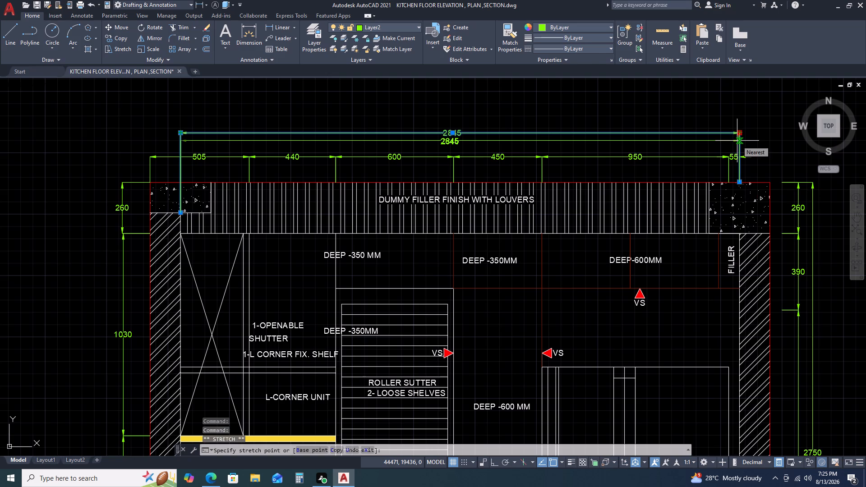
pyautogui.click(737, 141)
# Check the titles and bottom dimension rows of elevations B and C, and compare all four drawings.
pyautogui.scroll(-3, 467, 138)
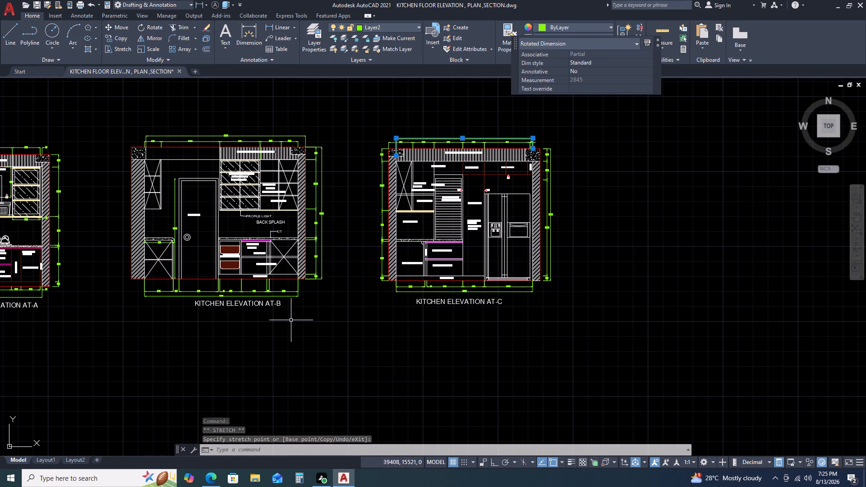
pyautogui.scroll(-1, 371, 285)
pyautogui.scroll(2, 440, 303)
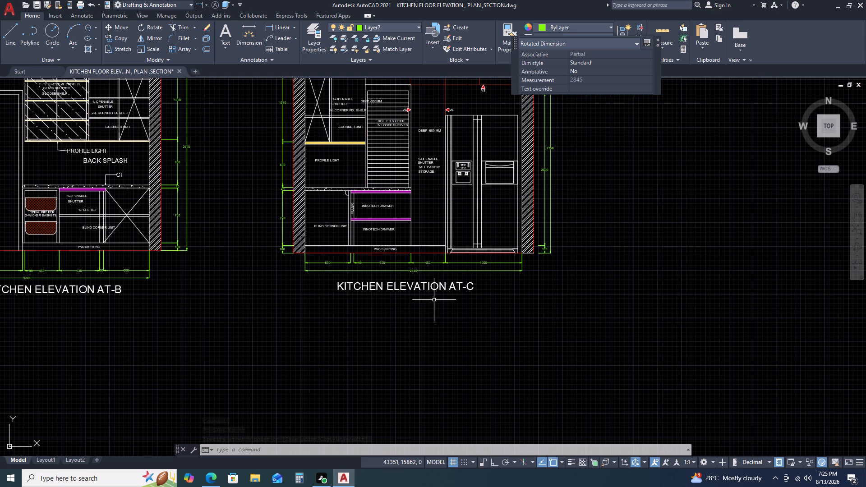
pyautogui.moveTo(367, 277); pyautogui.dragTo(454, 253, button='middle')
pyautogui.moveTo(469, 249); pyautogui.dragTo(475, 248, button='middle')
pyautogui.moveTo(211, 280); pyautogui.dragTo(259, 285, button='middle')
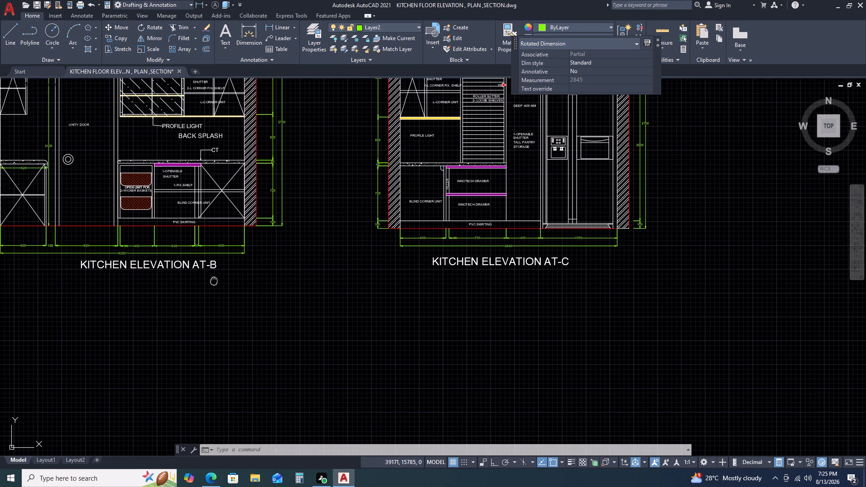
pyautogui.moveTo(259, 285); pyautogui.dragTo(318, 278, button='middle')
pyautogui.middleClick(326, 275)
pyautogui.moveTo(183, 283); pyautogui.dragTo(354, 286, button='middle')
pyautogui.scroll(-2, 390, 285)
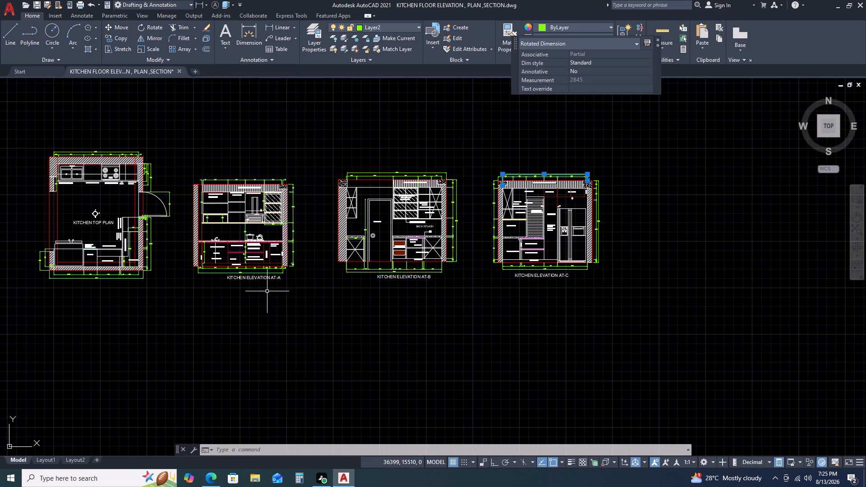
pyautogui.moveTo(205, 284); pyautogui.dragTo(293, 272, button='middle')
pyautogui.moveTo(369, 264); pyautogui.dragTo(387, 264, button='middle')
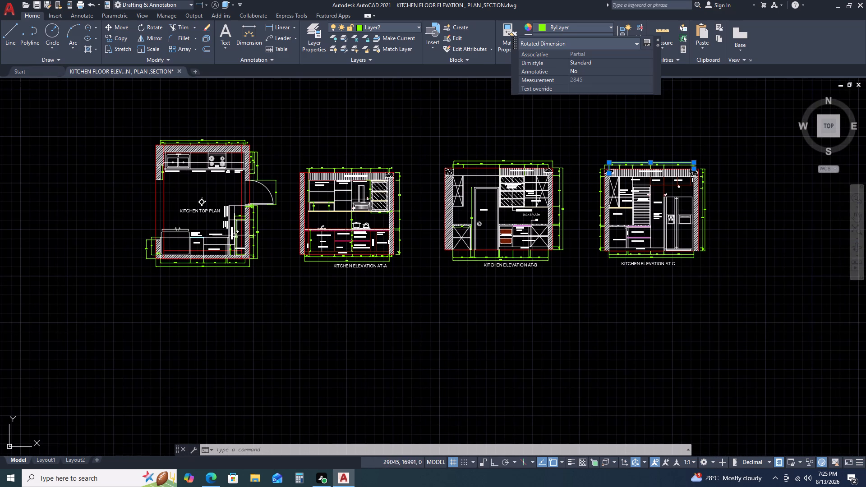
# Examine the kitchen top plan beside elevation A, including the door swing and the adjoining wall dimensions.
pyautogui.scroll(4, 195, 212)
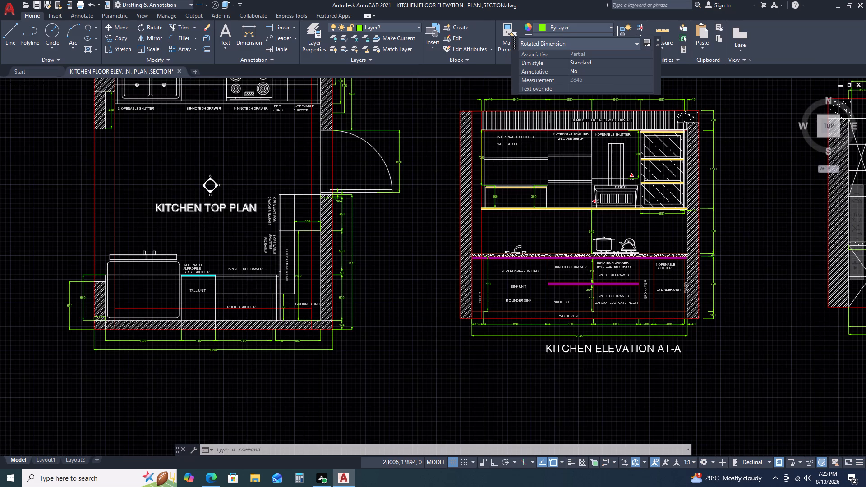
pyautogui.scroll(-2, 234, 199)
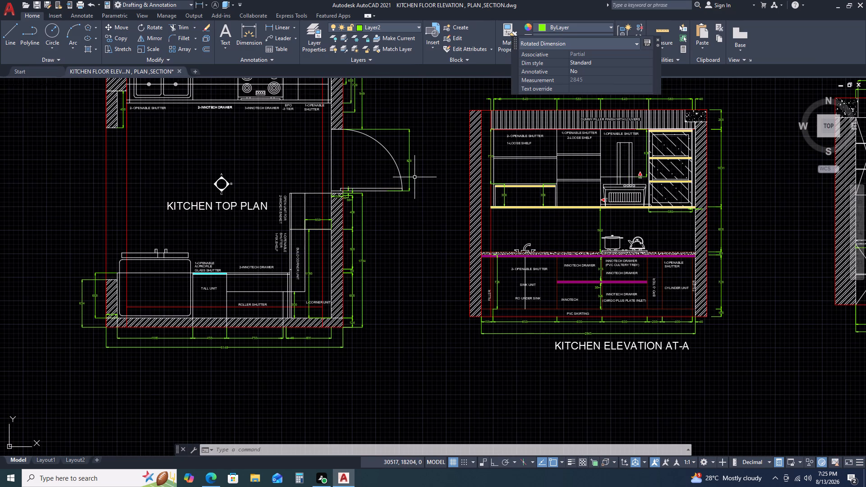
pyautogui.scroll(2, 404, 160)
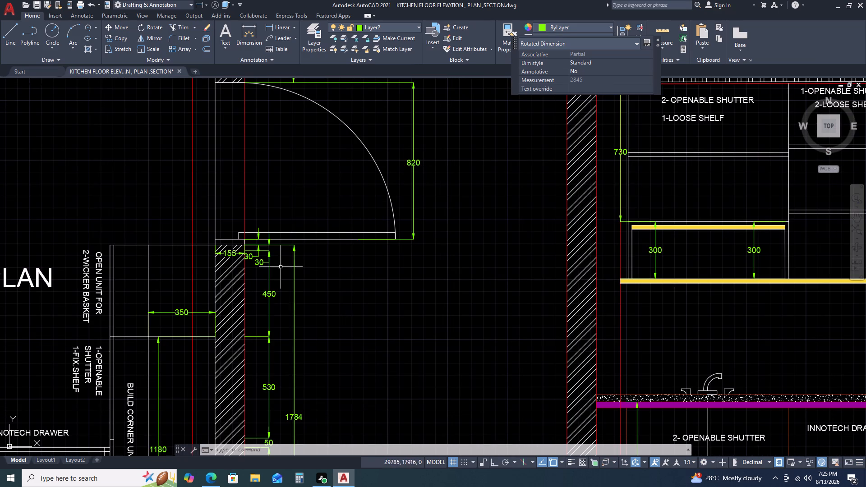
pyautogui.scroll(3, 231, 256)
pyautogui.scroll(-3, 233, 251)
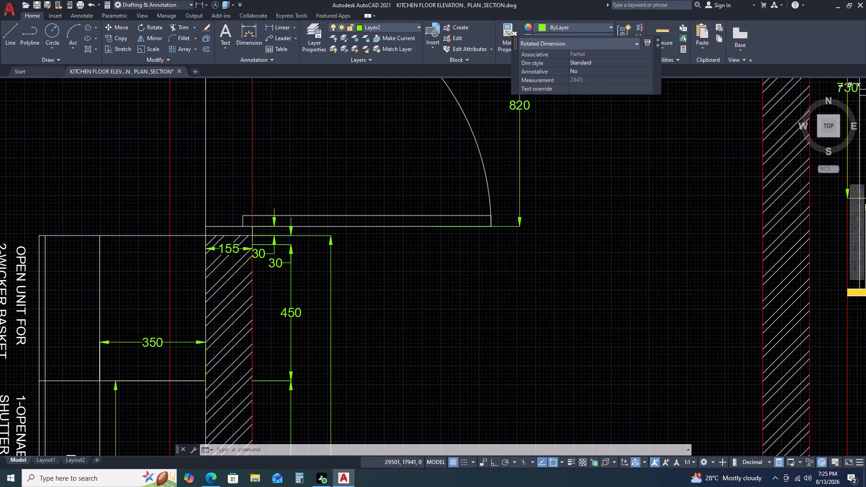
pyautogui.scroll(-2, 526, 249)
pyautogui.scroll(-2, 419, 258)
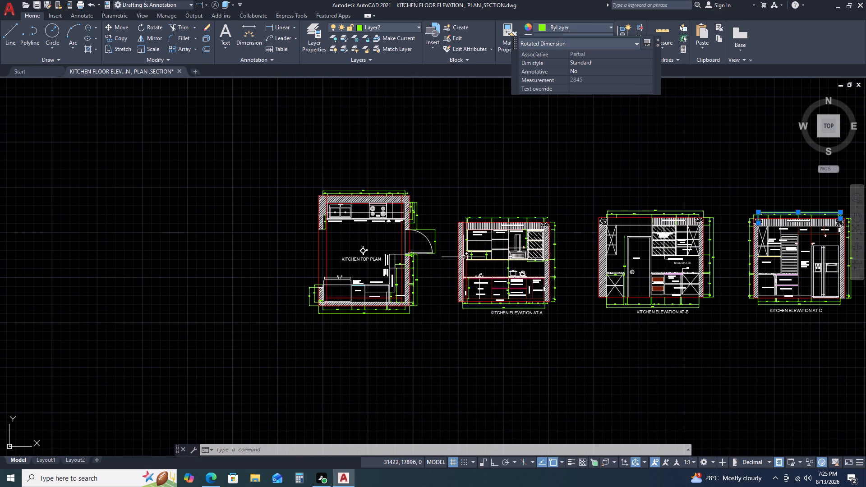
# Inspect elevation C's top overall dimension against its segment row and elevation B, dismissing its quick properties and deselecting it.
pyautogui.scroll(-3, 463, 257)
pyautogui.scroll(5, 554, 250)
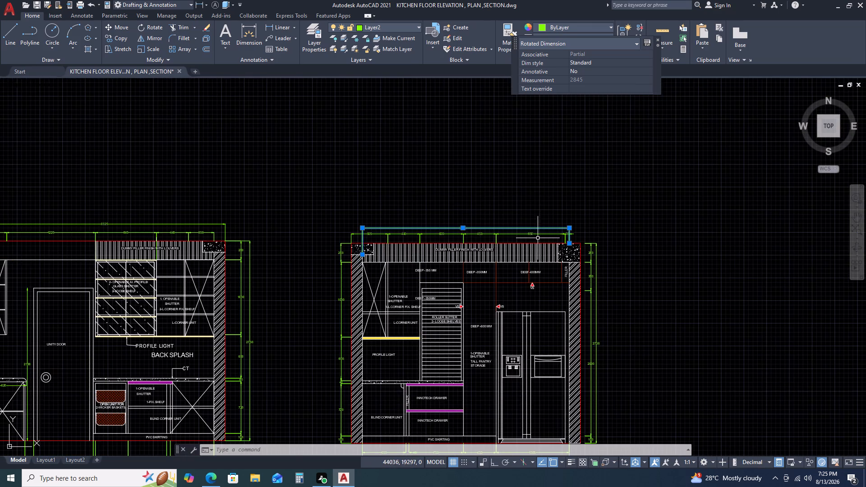
pyautogui.scroll(3, 467, 234)
pyautogui.scroll(-3, 466, 228)
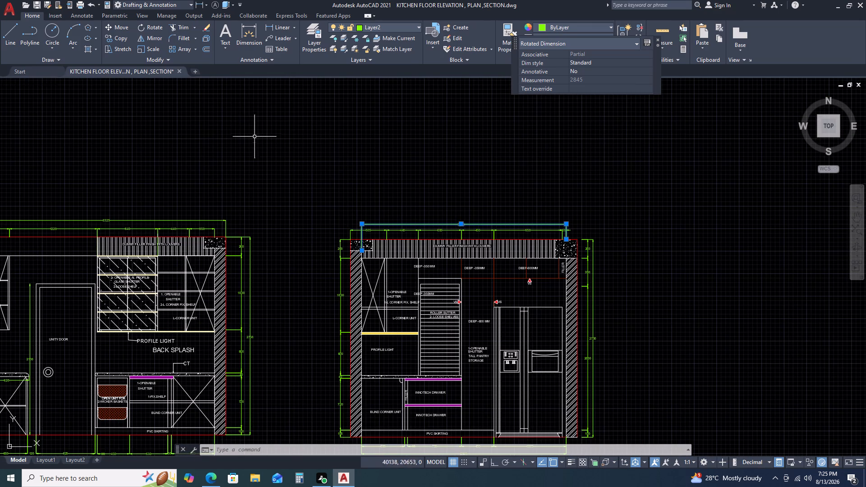
pyautogui.click(655, 39)
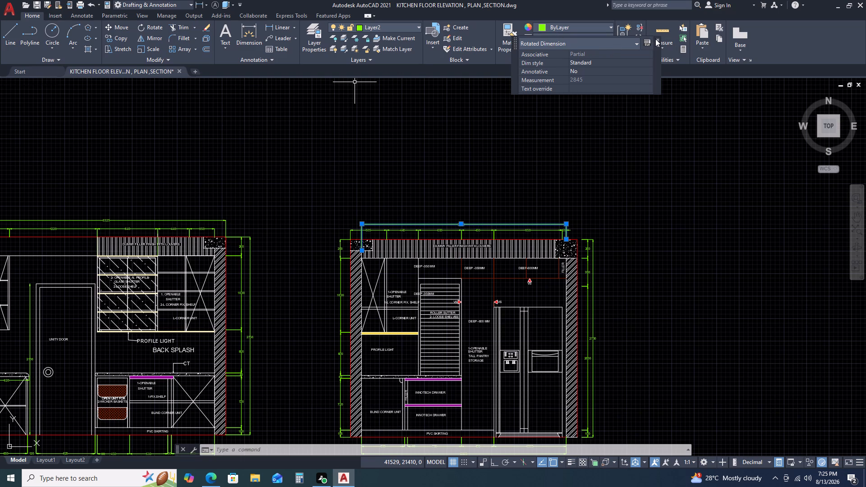
pyautogui.click(657, 38)
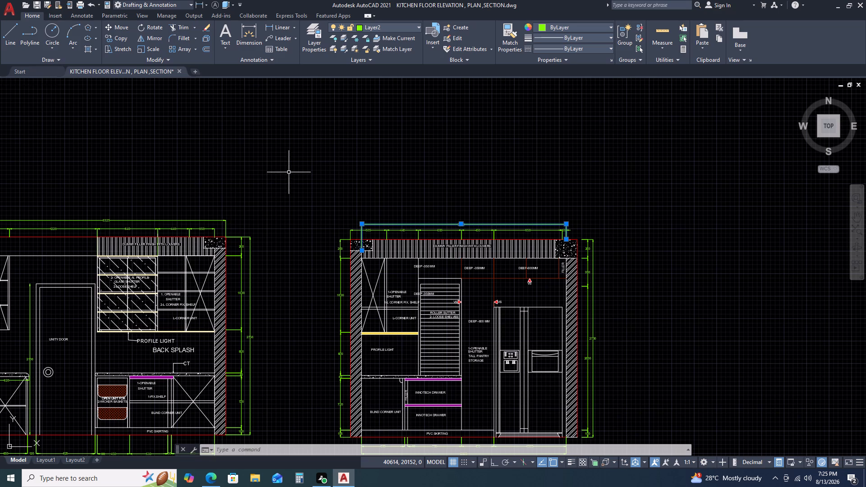
pyautogui.scroll(1, 365, 253)
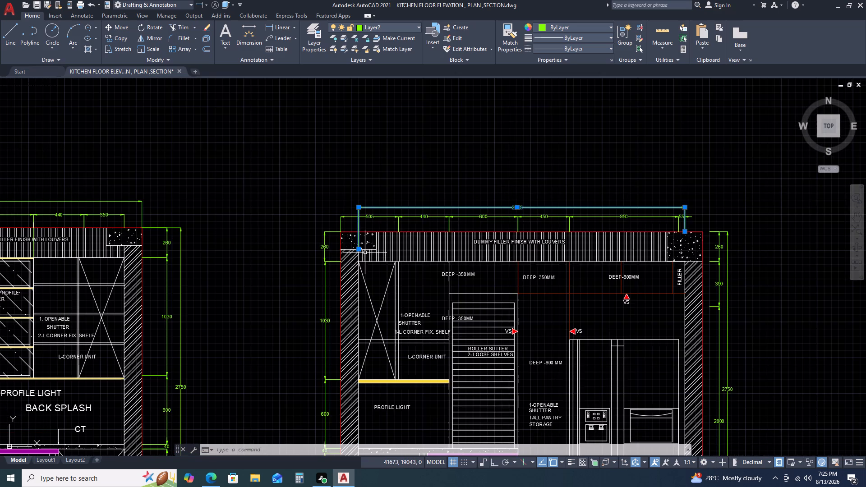
pyautogui.scroll(2, 362, 251)
pyautogui.scroll(-2, 302, 229)
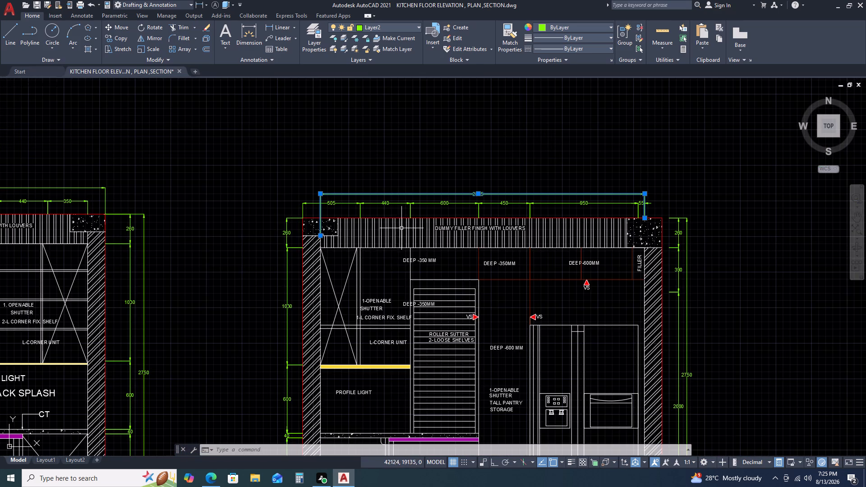
pyautogui.scroll(-2, 408, 221)
pyautogui.moveTo(409, 250); pyautogui.dragTo(422, 207, button='middle')
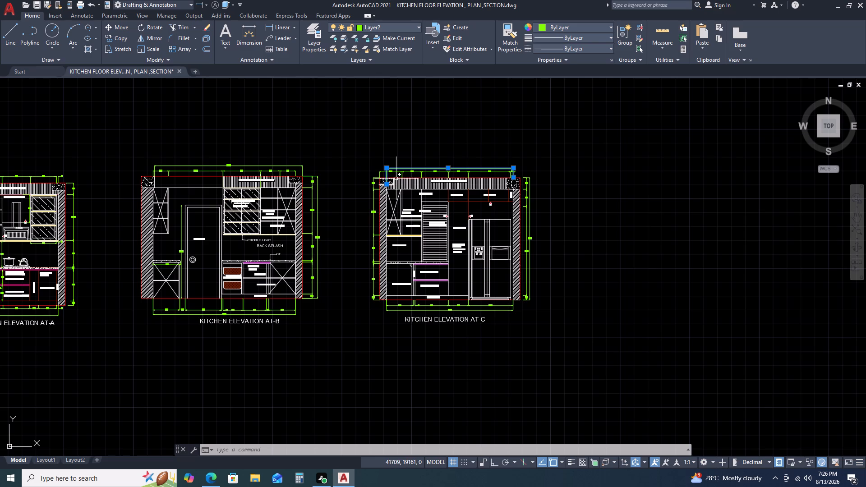
pyautogui.press('Escape')
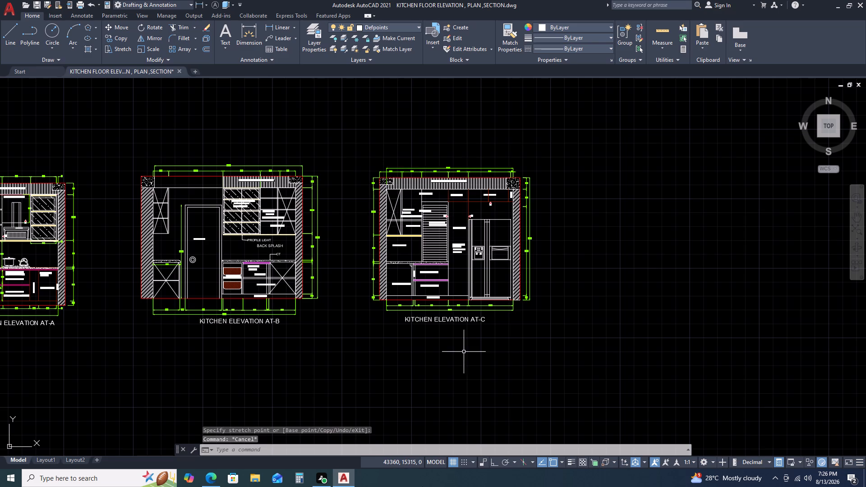
# Examine elevation A's cooktop area, including the pot, kettle and hob, and its counter and drawer dimensions.
pyautogui.scroll(-2, 518, 306)
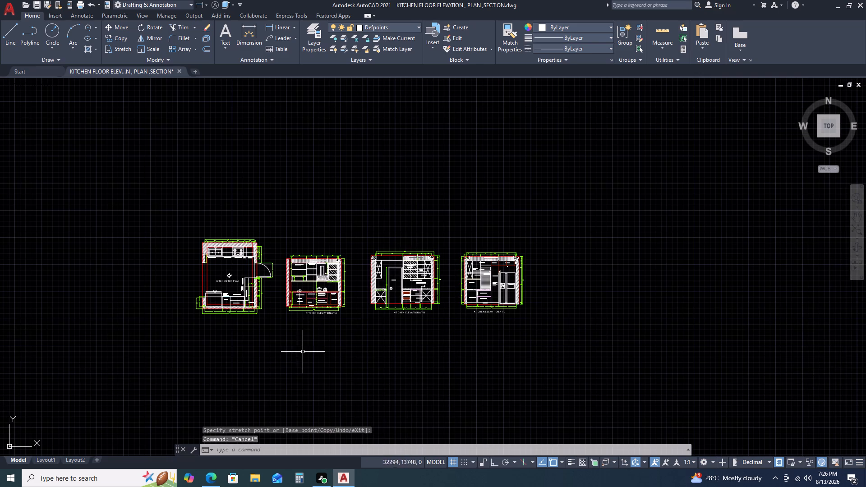
pyautogui.scroll(1, 280, 322)
pyautogui.scroll(1, 354, 310)
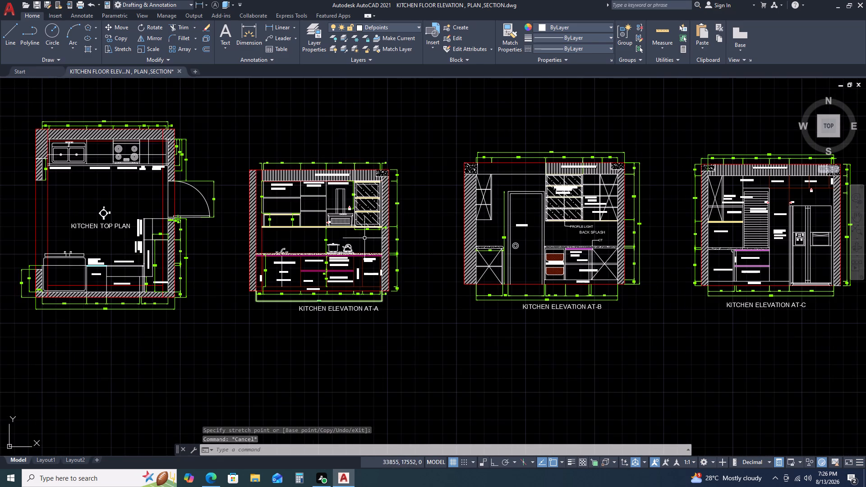
pyautogui.scroll(2, 364, 238)
pyautogui.scroll(4, 259, 274)
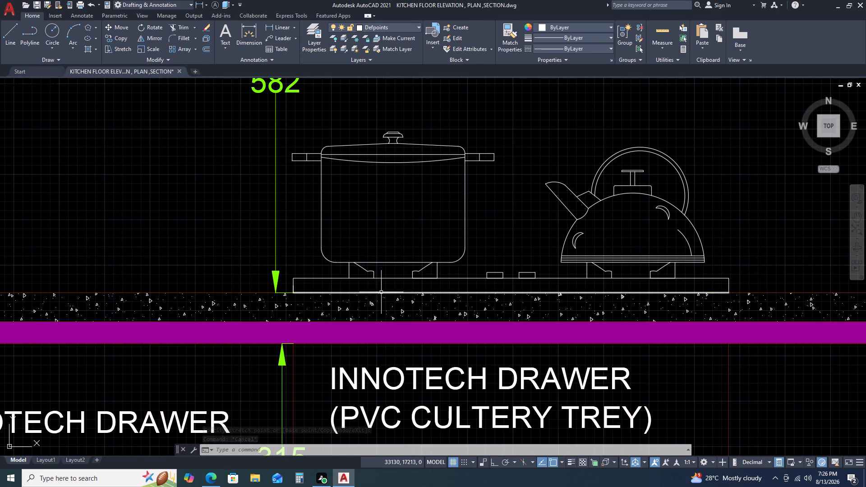
pyautogui.scroll(-3, 447, 289)
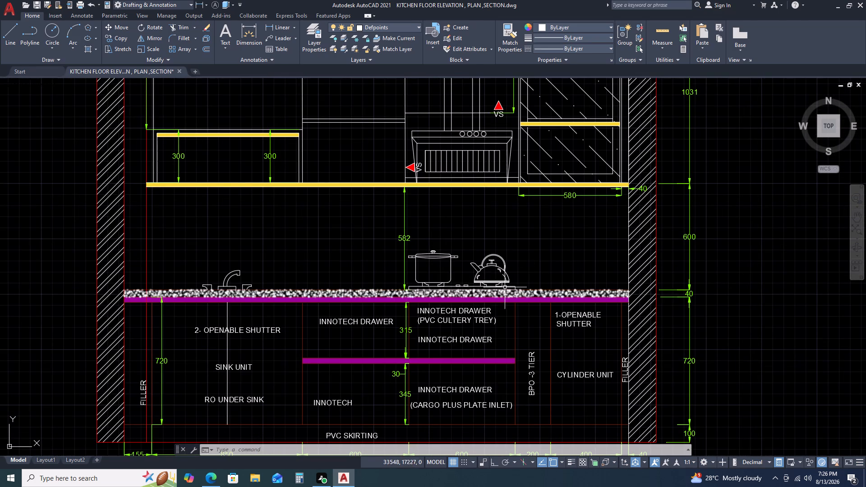
pyautogui.scroll(4, 504, 263)
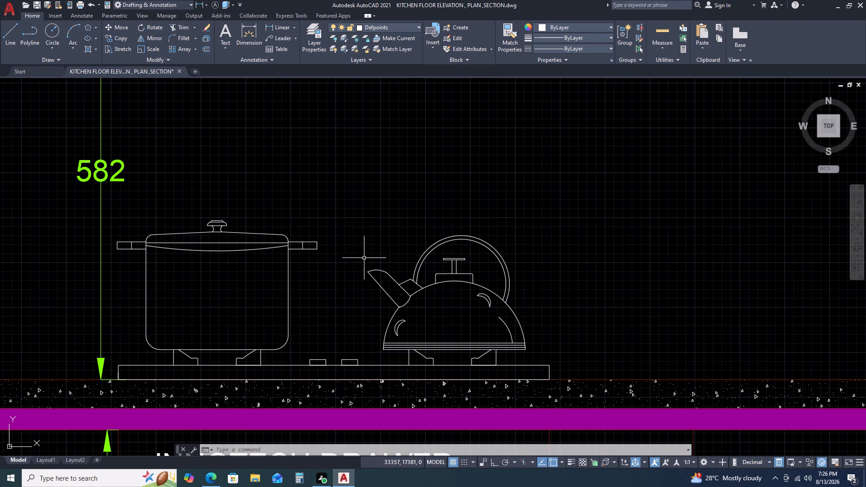
pyautogui.scroll(-3, 598, 242)
pyautogui.scroll(3, 584, 228)
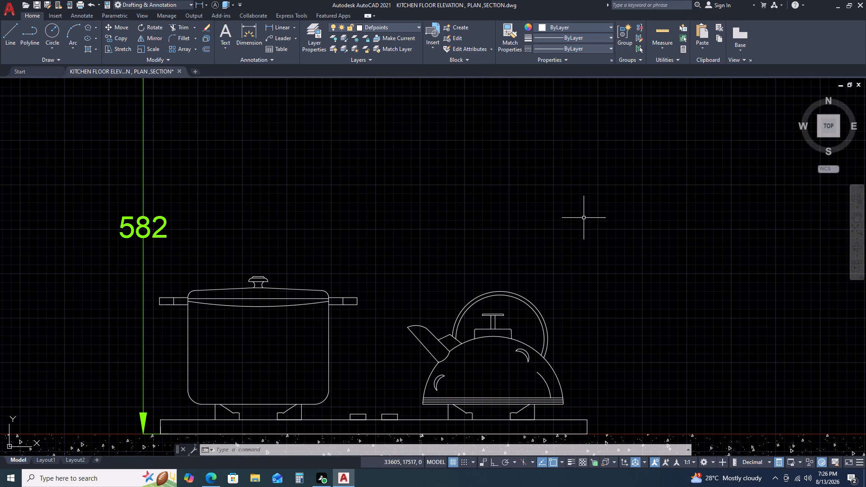
pyautogui.scroll(-2, 583, 225)
pyautogui.scroll(2, 511, 260)
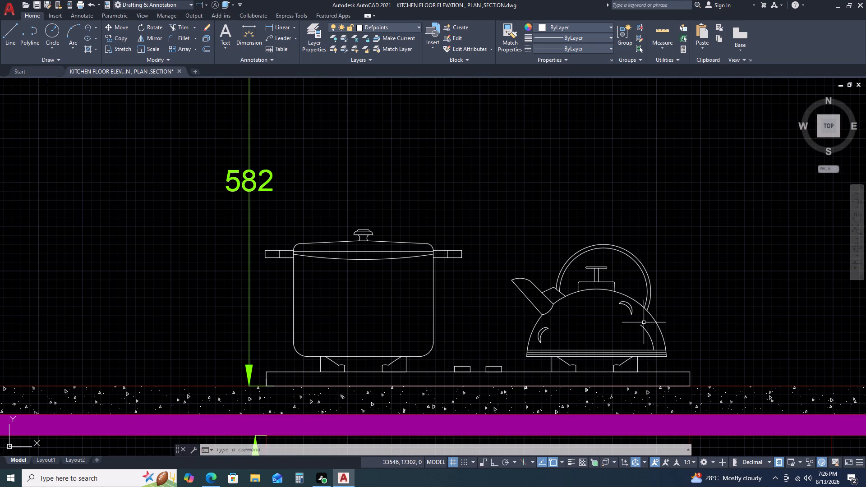
pyautogui.scroll(2, 640, 322)
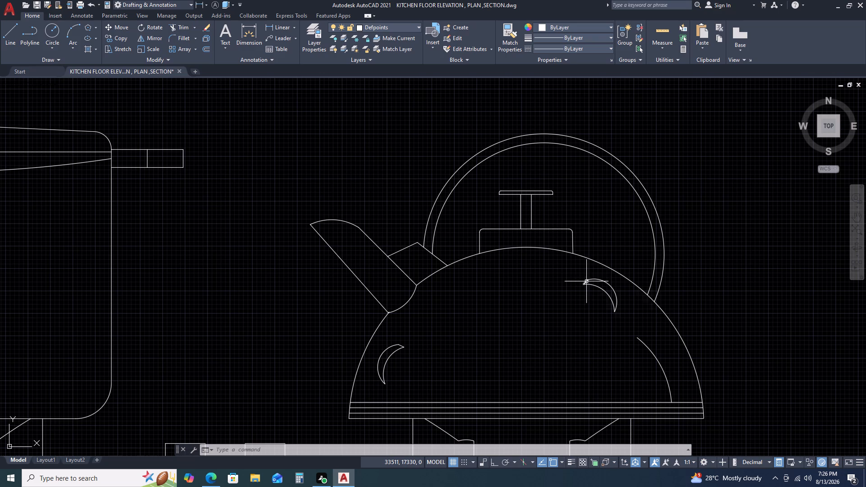
pyautogui.scroll(2, 586, 281)
pyautogui.scroll(-4, 591, 278)
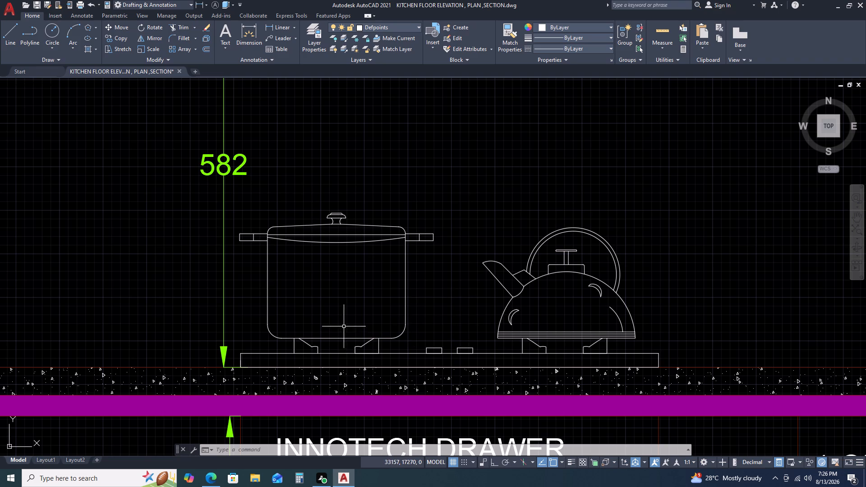
pyautogui.scroll(-2, 453, 211)
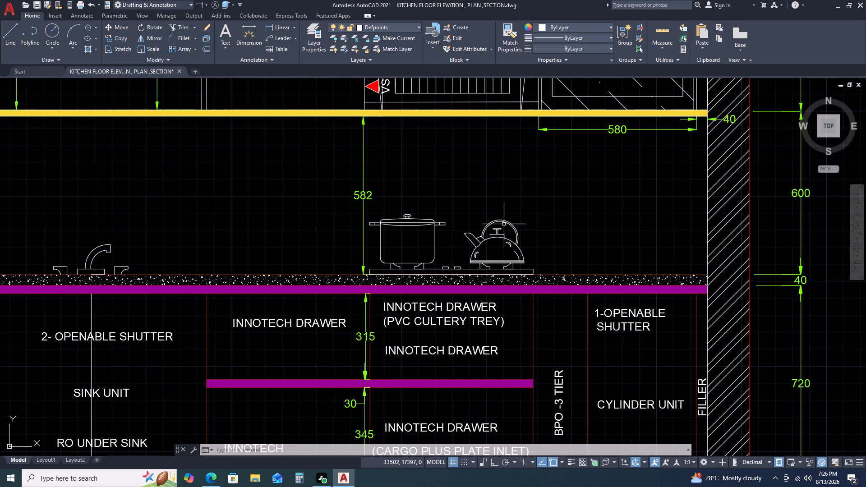
pyautogui.scroll(-1, 544, 202)
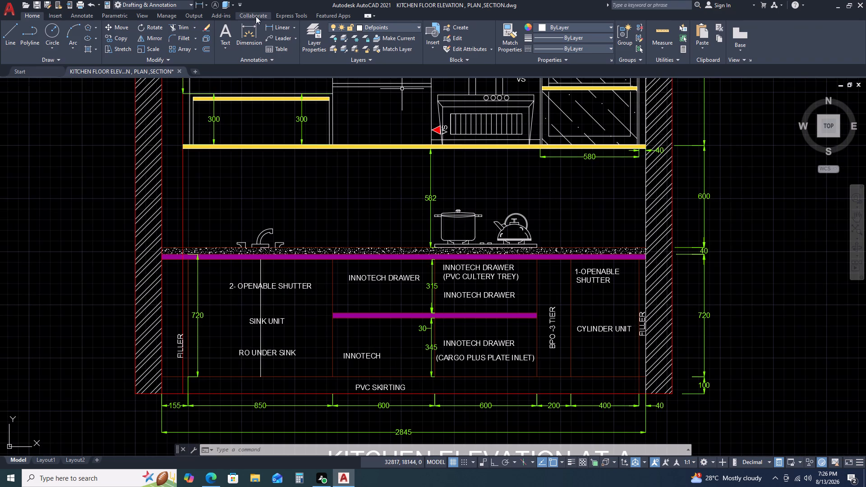
# Add a horizontal linear dimension between elevation A's inner wall faces, placed in the space between counter and wall units.
pyautogui.click(280, 26)
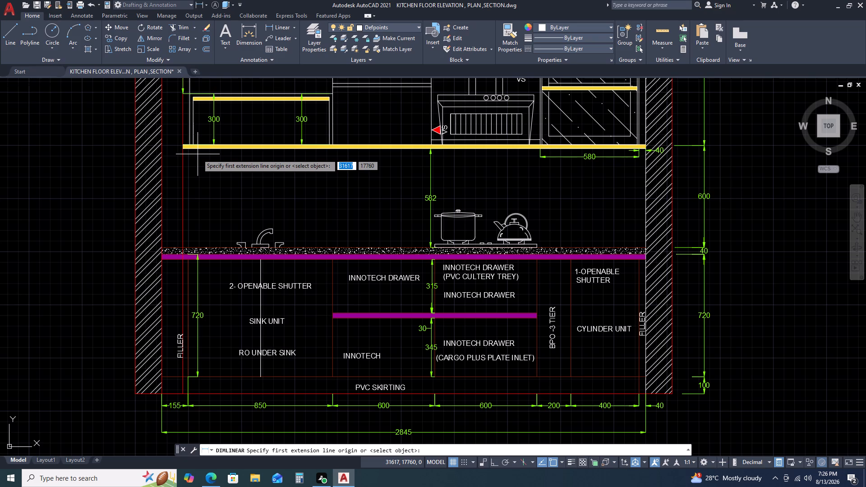
pyautogui.click(162, 193)
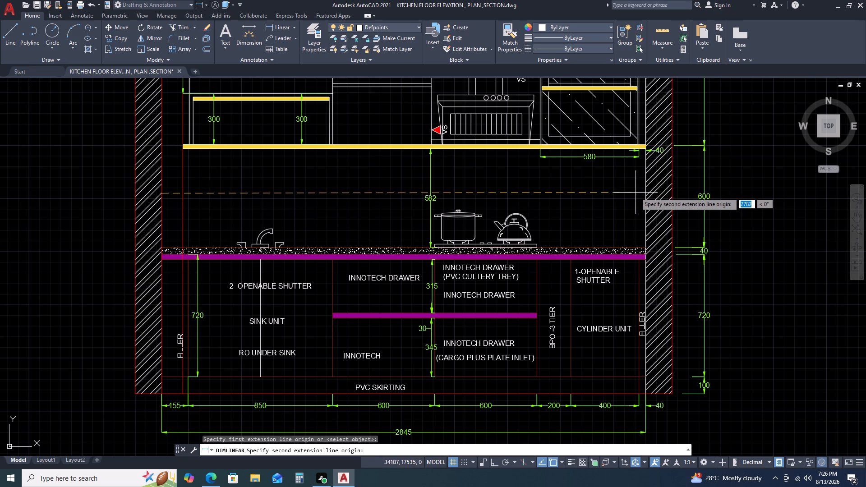
pyautogui.click(644, 193)
pyautogui.click(617, 188)
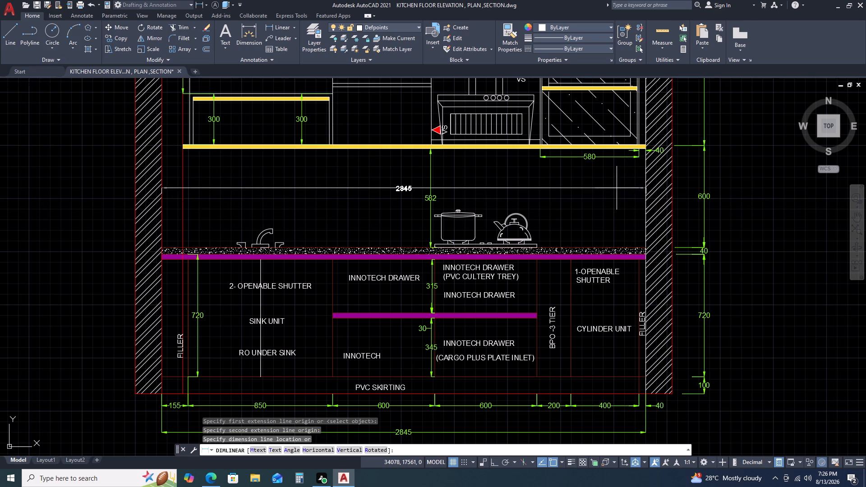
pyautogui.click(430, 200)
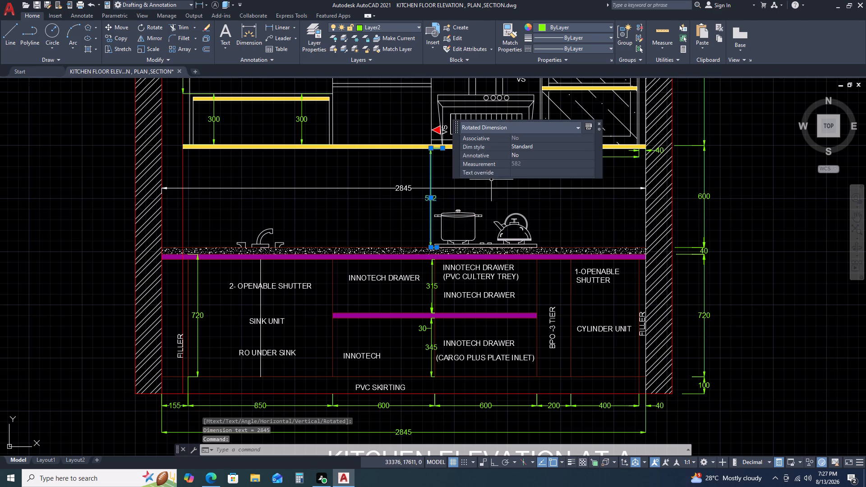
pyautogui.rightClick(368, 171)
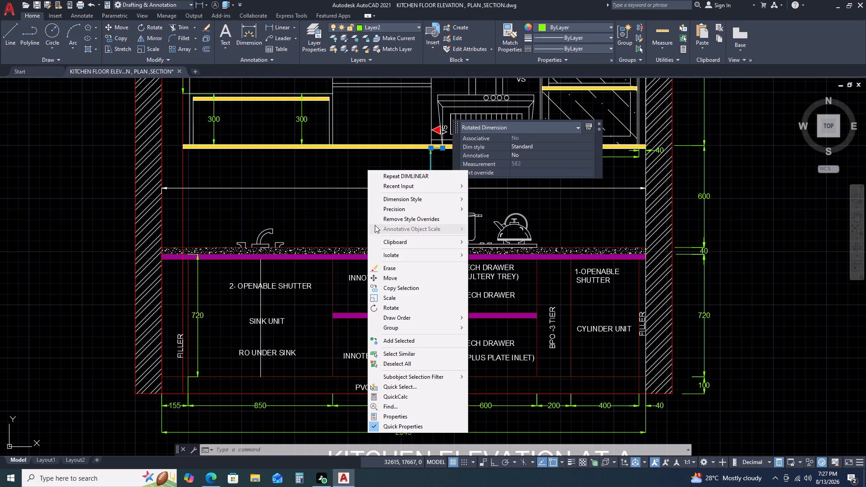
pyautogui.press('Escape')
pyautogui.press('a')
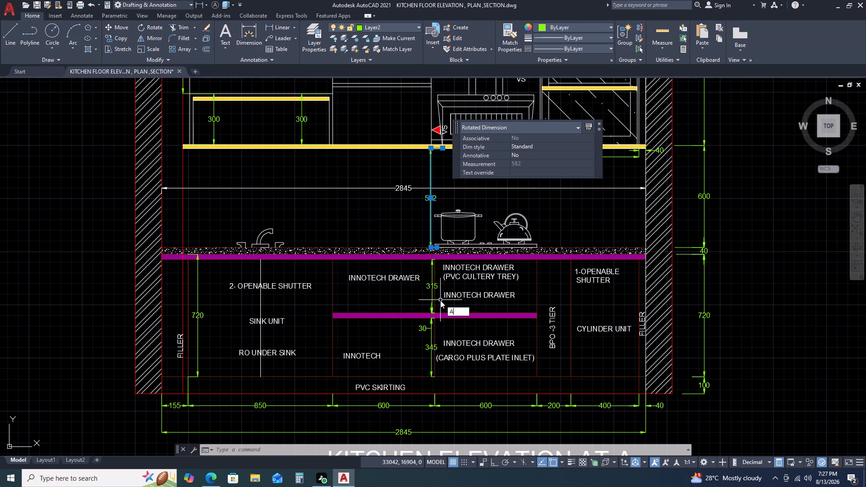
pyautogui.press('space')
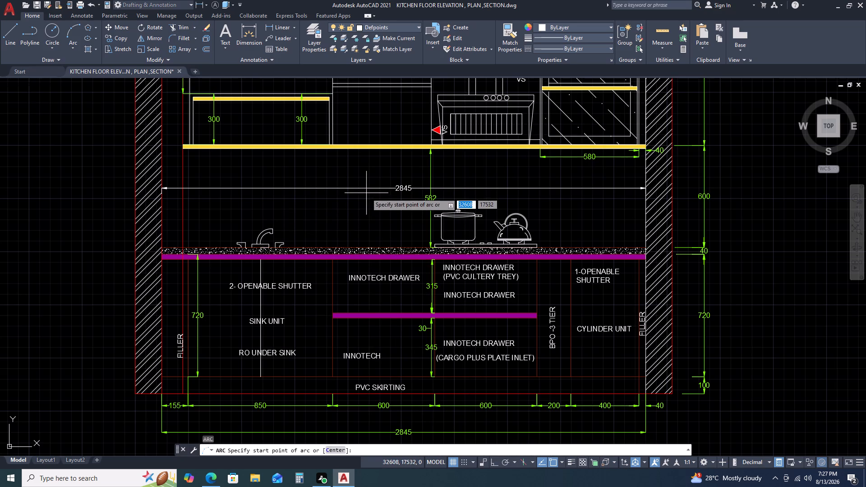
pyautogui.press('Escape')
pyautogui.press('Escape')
# Match the new wall-to-wall dimension in elevation A to the properties of the vertical 582 dimension.
pyautogui.press('m')
pyautogui.press('a')
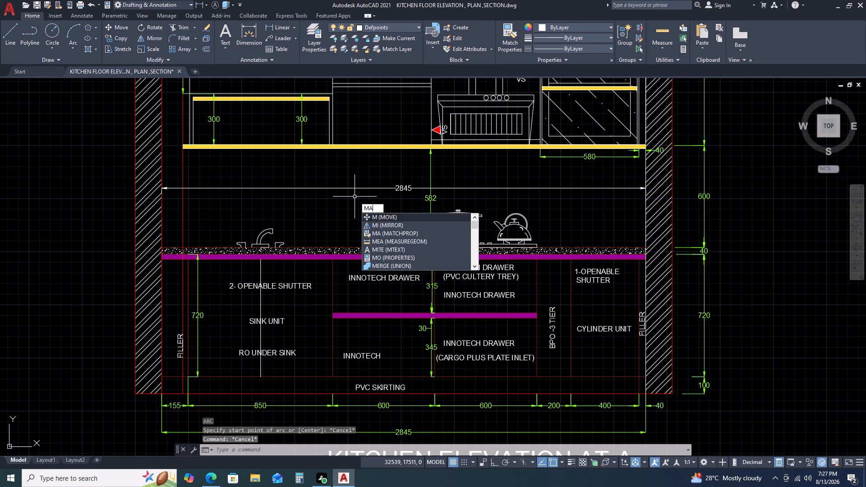
pyautogui.press('space')
pyautogui.click(428, 195)
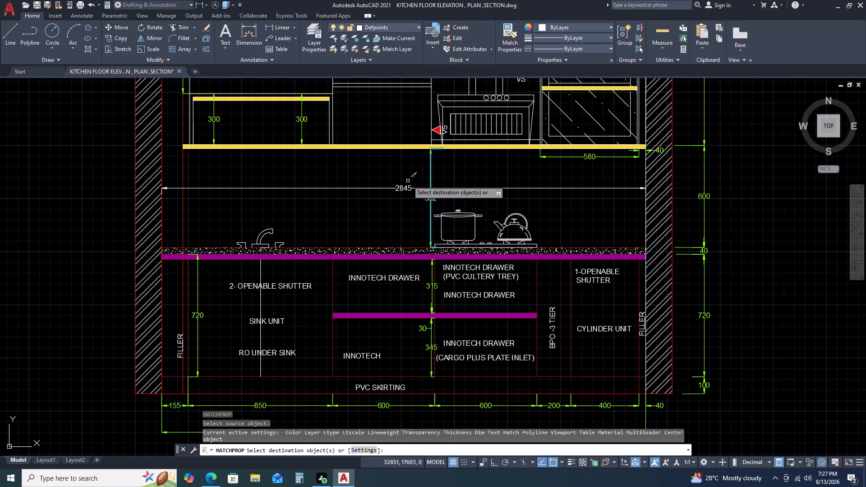
pyautogui.click(405, 187)
pyautogui.press('Escape')
# Match elevation A's right inner wall line to the properties of its left inner wall line on the OUTER WALL layer.
pyautogui.scroll(-2, 357, 192)
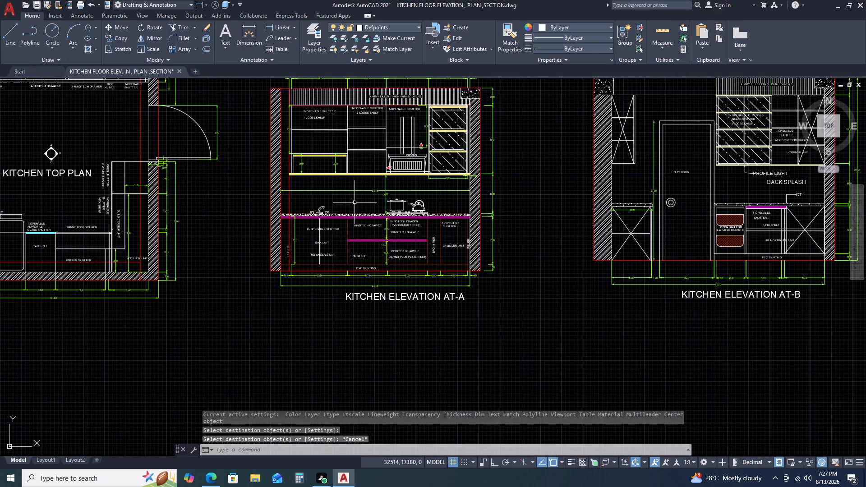
pyautogui.scroll(-2, 394, 220)
pyautogui.scroll(2, 386, 199)
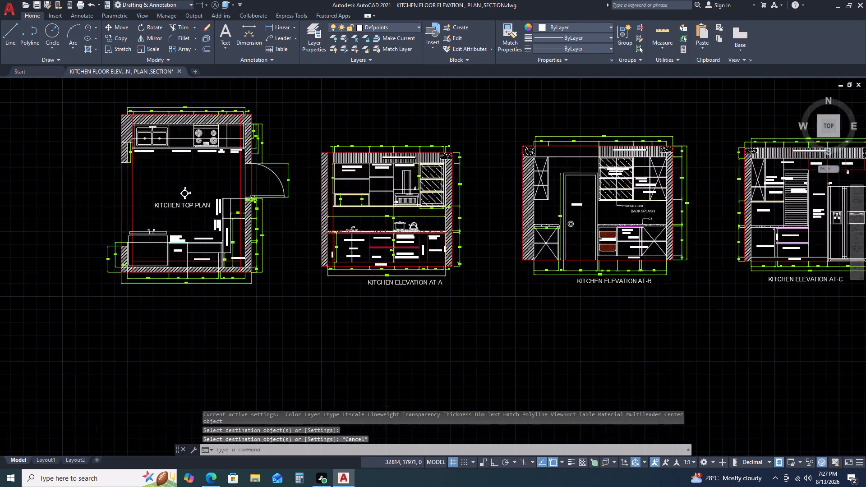
pyautogui.scroll(1, 386, 199)
pyautogui.scroll(3, 382, 247)
pyautogui.scroll(-2, 530, 236)
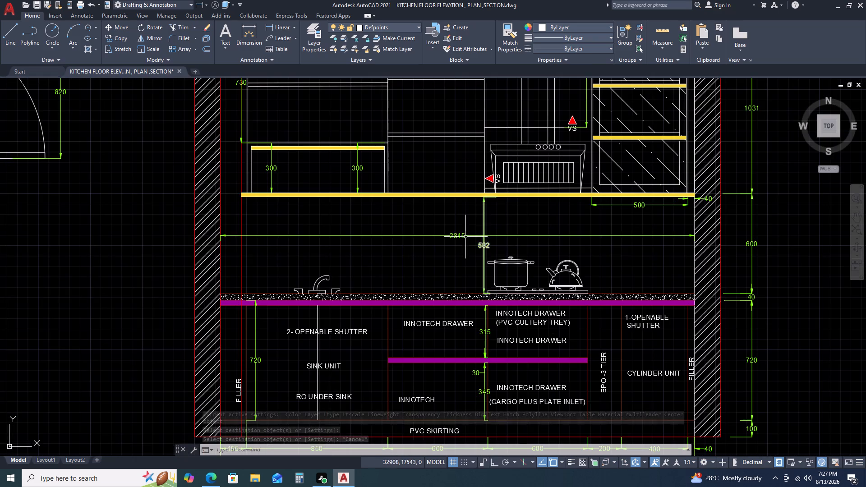
pyautogui.scroll(-1, 581, 196)
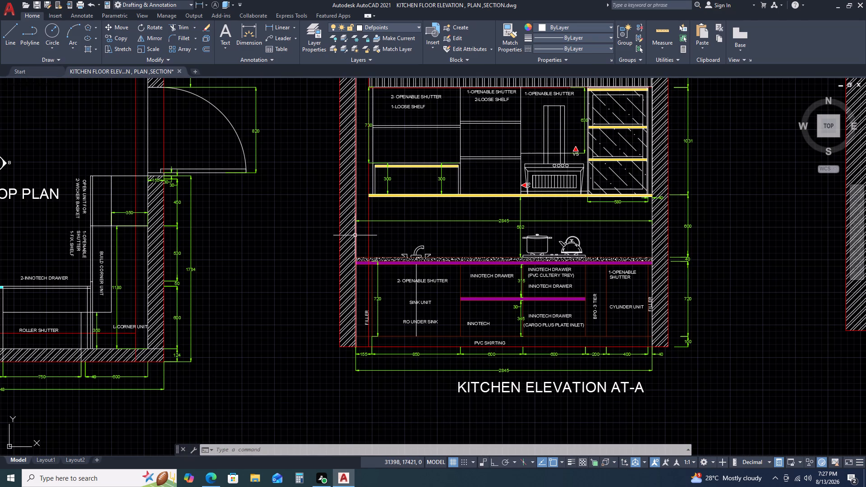
pyautogui.scroll(3, 355, 235)
pyautogui.click(351, 209)
pyautogui.rightClick(447, 244)
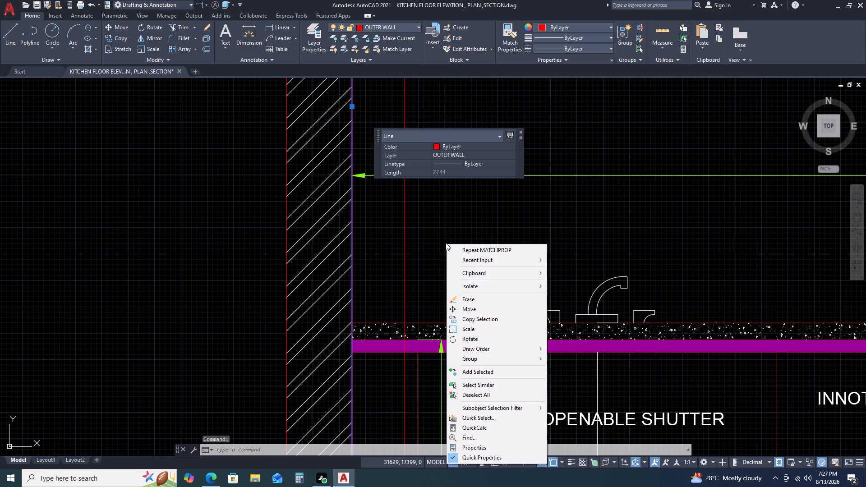
pyautogui.click(487, 249)
pyautogui.scroll(-3, 396, 251)
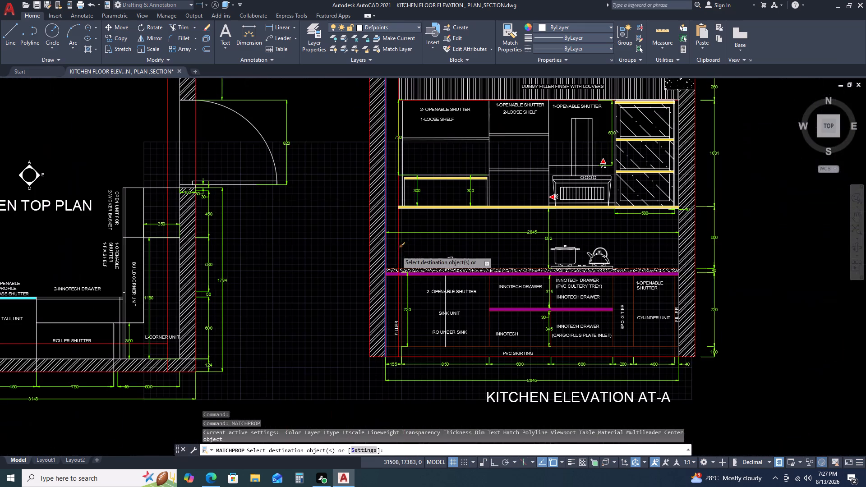
pyautogui.scroll(2, 675, 244)
pyautogui.click(680, 238)
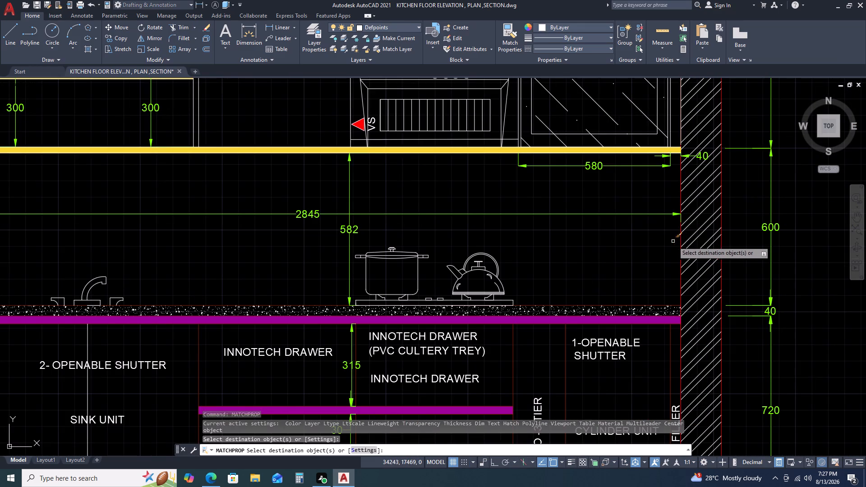
# Apply the same OUTER WALL line properties to the left and right inner wall lines of elevation B.
pyautogui.scroll(-2, 381, 254)
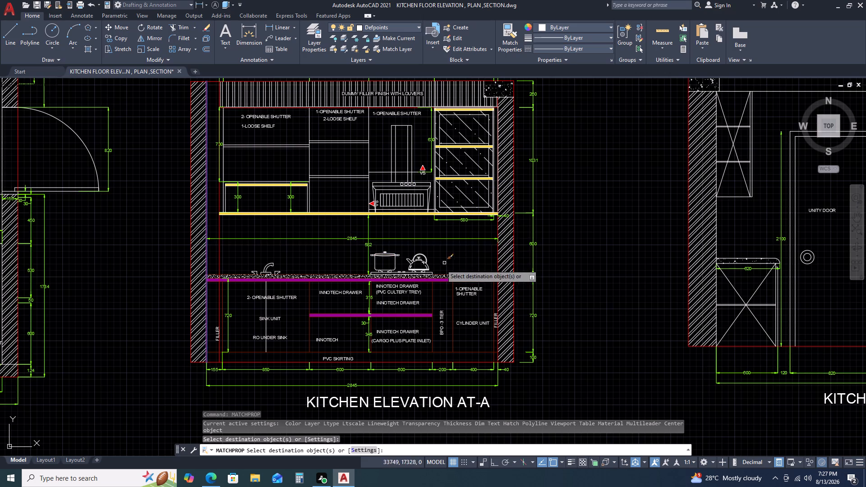
pyautogui.scroll(-2, 426, 269)
pyautogui.scroll(2, 561, 256)
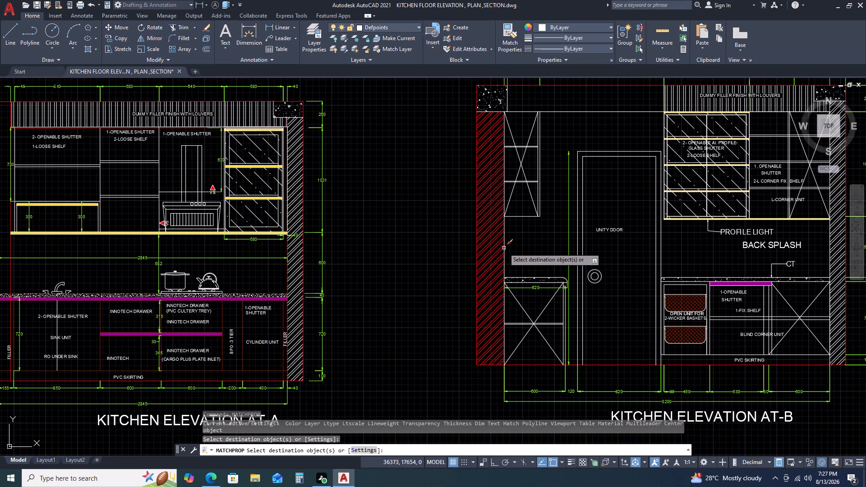
pyautogui.scroll(3, 504, 248)
pyautogui.click(499, 251)
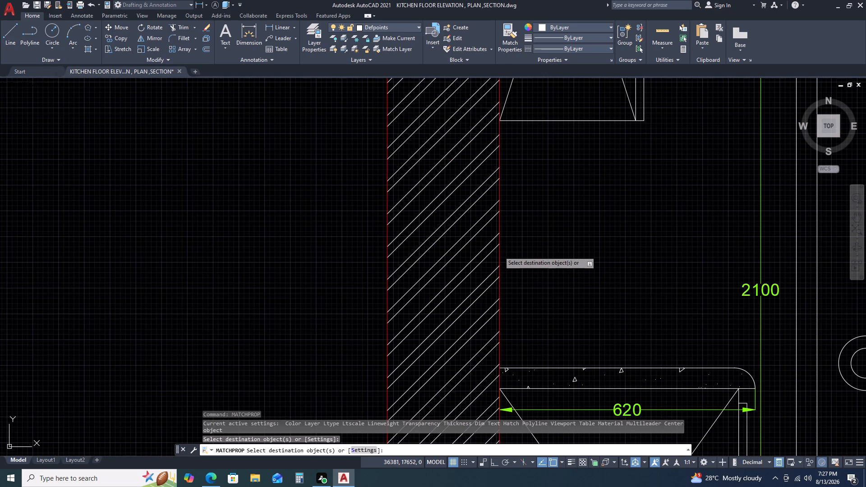
pyautogui.scroll(-4, 438, 256)
pyautogui.scroll(3, 595, 245)
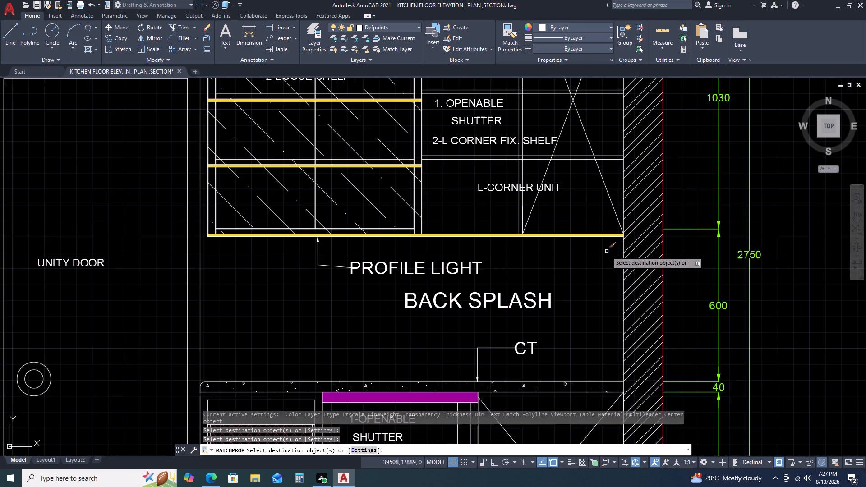
pyautogui.scroll(1, 624, 238)
pyautogui.click(621, 246)
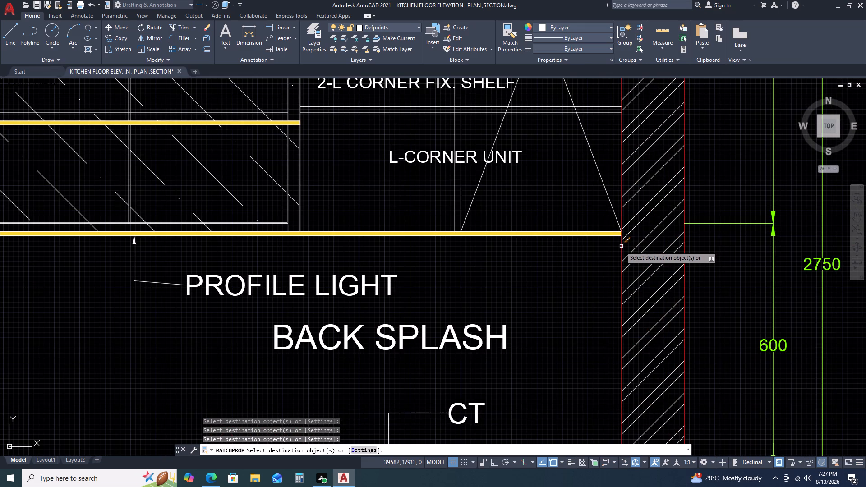
# Apply the same OUTER WALL line properties to elevation C's left and right inner wall lines and the line beneath the louvered filler.
pyautogui.scroll(-4, 439, 326)
pyautogui.scroll(2, 585, 334)
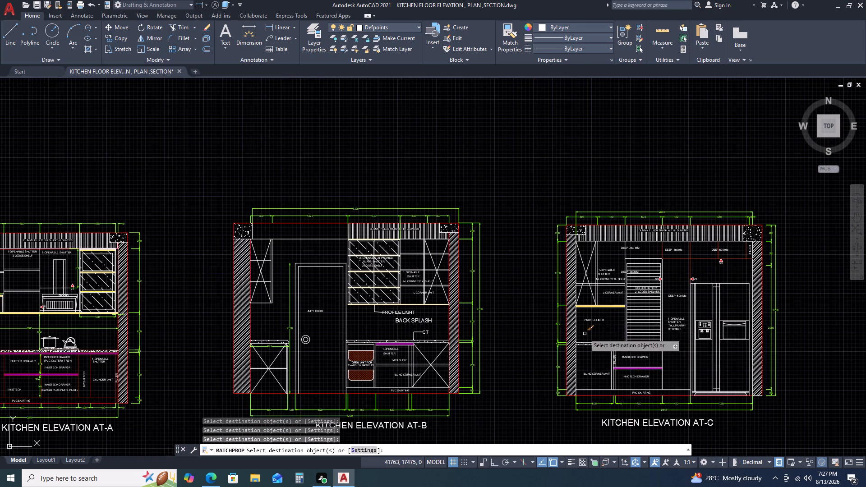
pyautogui.scroll(3, 568, 332)
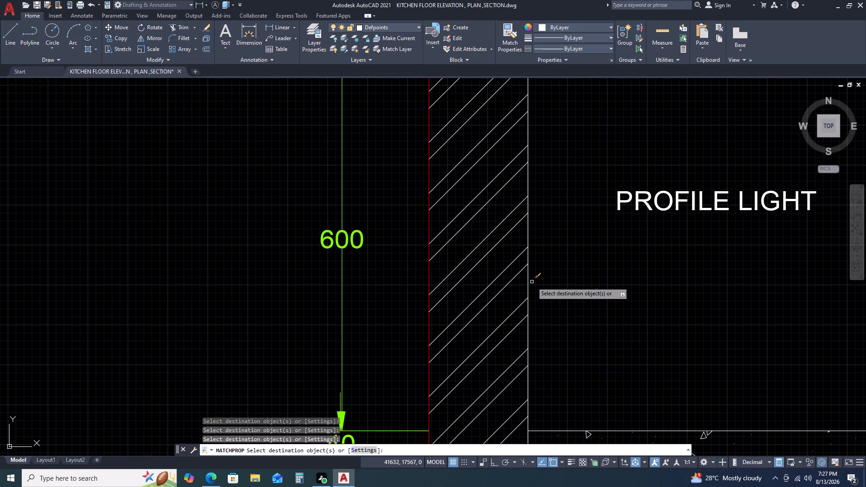
pyautogui.click(528, 281)
pyautogui.scroll(-5, 524, 292)
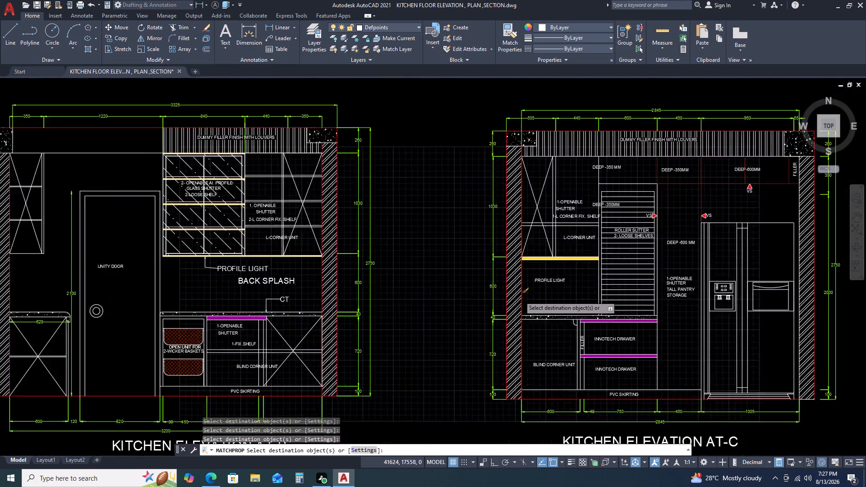
pyautogui.scroll(4, 609, 214)
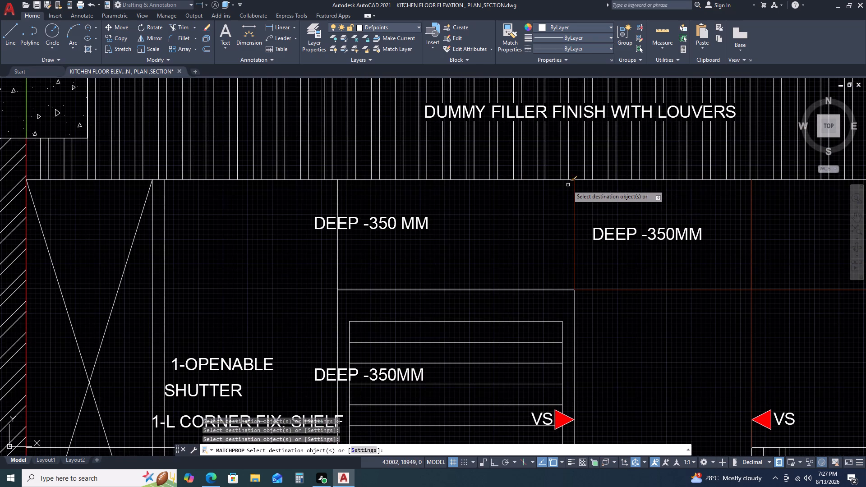
pyautogui.click(554, 179)
pyautogui.scroll(-5, 359, 273)
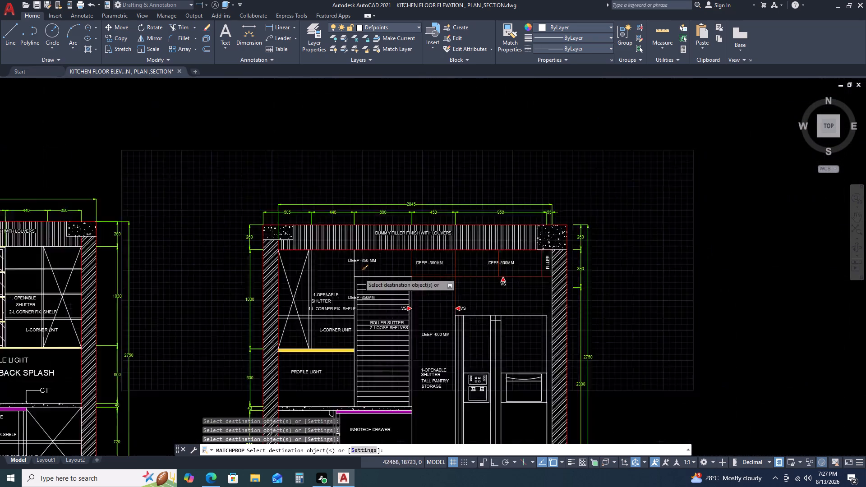
pyautogui.scroll(3, 438, 304)
pyautogui.scroll(3, 417, 228)
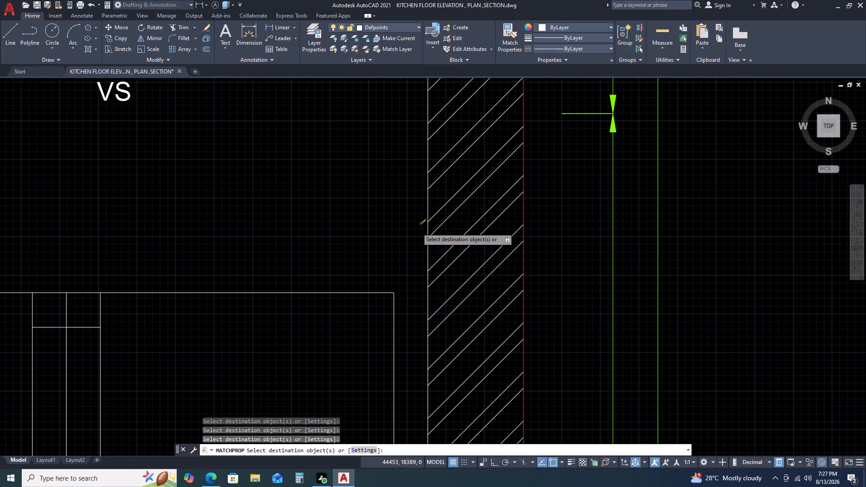
pyautogui.click(428, 199)
pyautogui.scroll(-3, 361, 201)
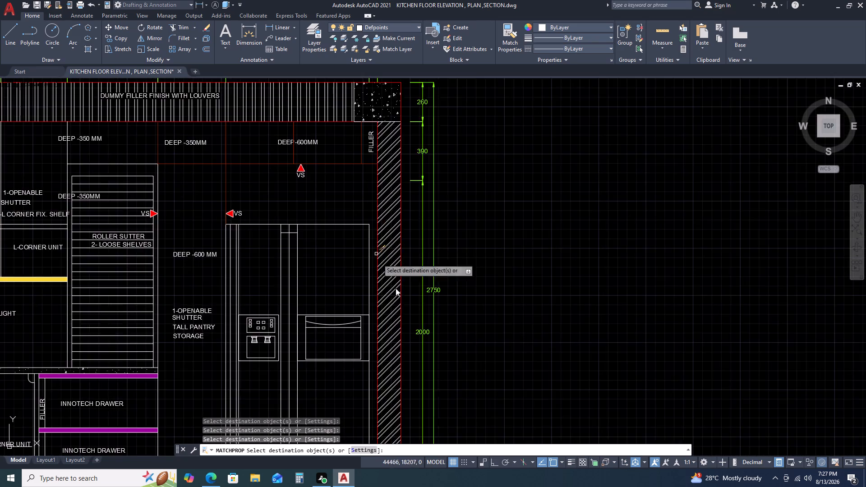
# Apply the same line properties to elevation B's horizontal line above the door, level with the underside of the louvered filler.
pyautogui.scroll(-3, 468, 314)
pyautogui.scroll(3, 428, 355)
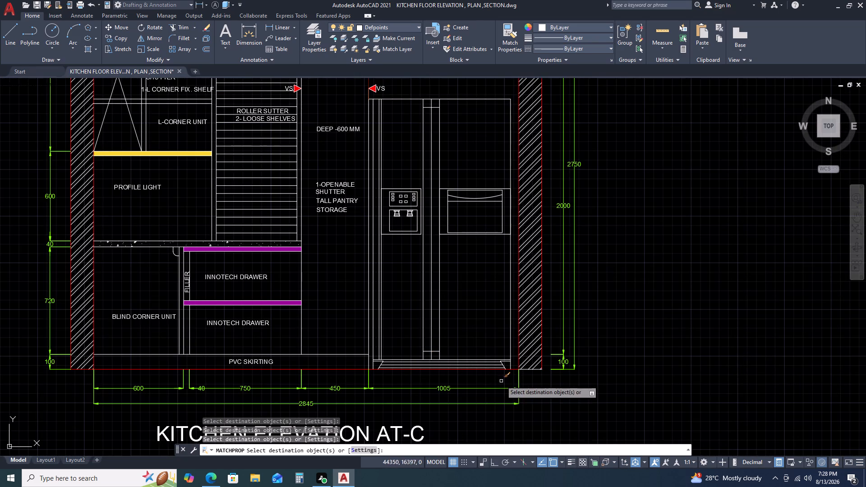
pyautogui.scroll(-2, 524, 399)
pyautogui.scroll(3, 395, 385)
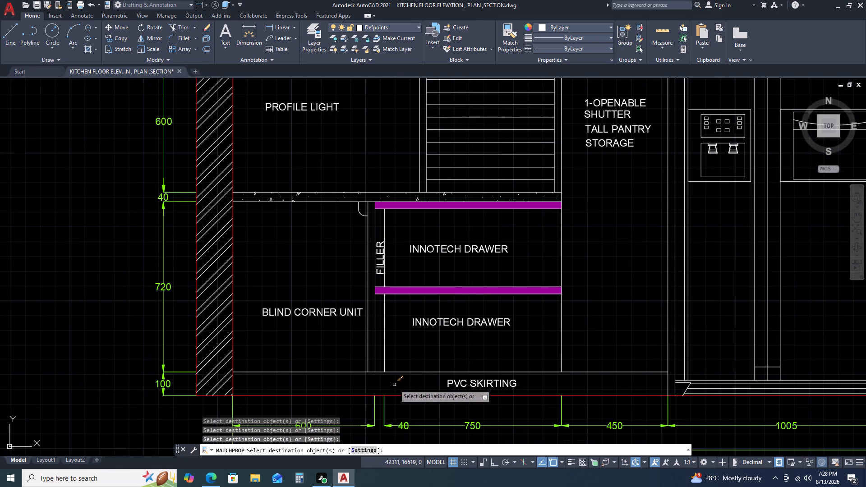
pyautogui.scroll(-3, 494, 346)
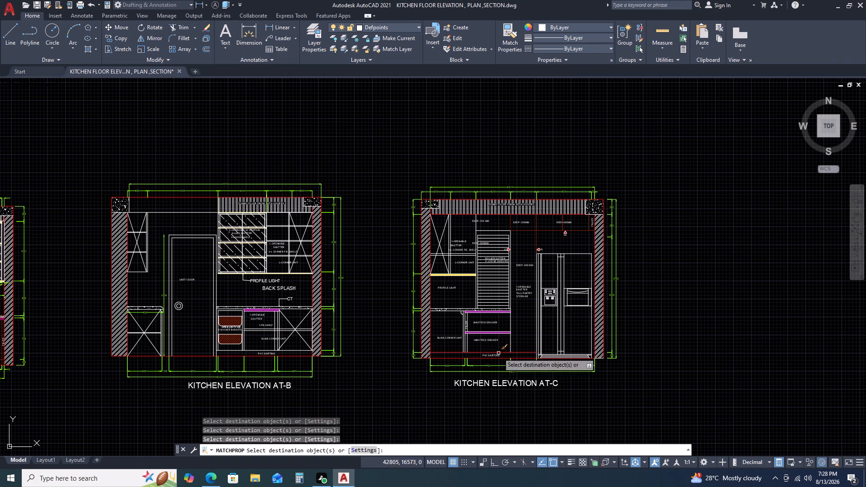
pyautogui.moveTo(354, 382); pyautogui.dragTo(489, 332, button='middle')
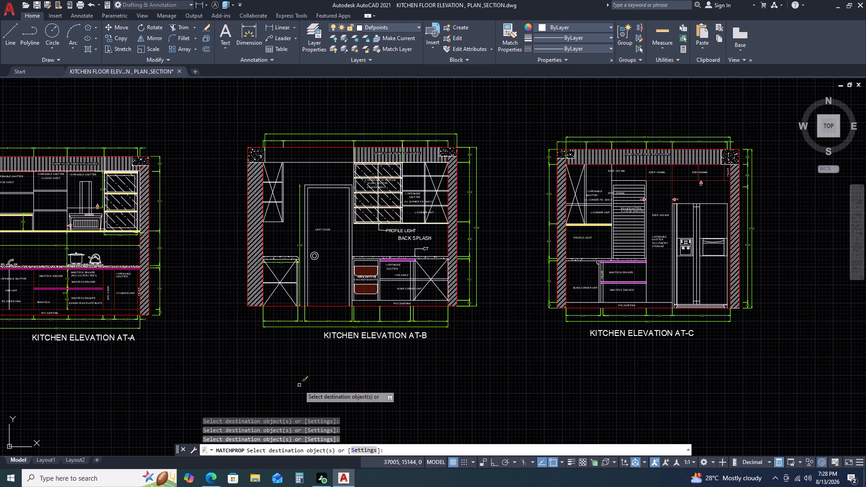
pyautogui.moveTo(320, 376); pyautogui.dragTo(455, 367, button='middle')
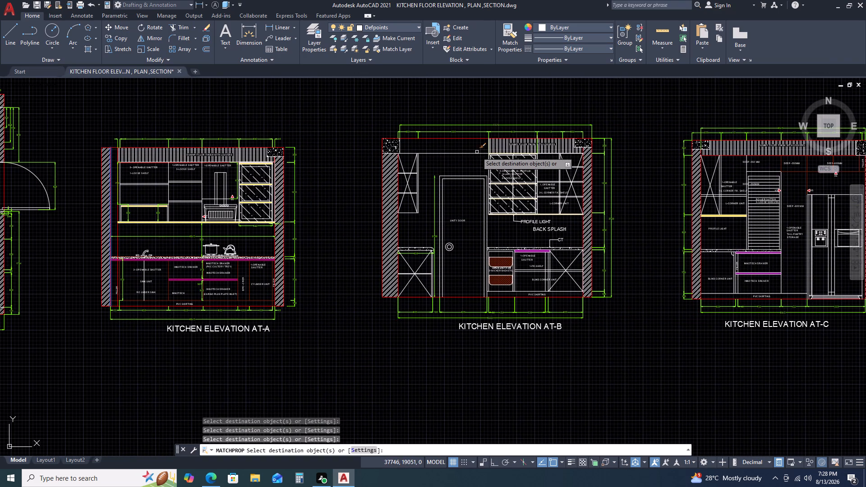
pyautogui.click(477, 153)
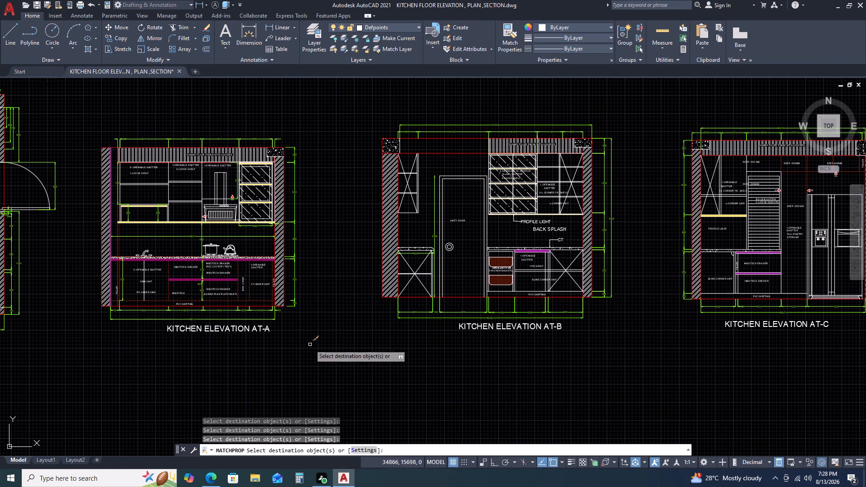
# Apply the same line properties to elevation A's right inner wall line beside the glass-shutter wall unit.
pyautogui.scroll(4, 281, 187)
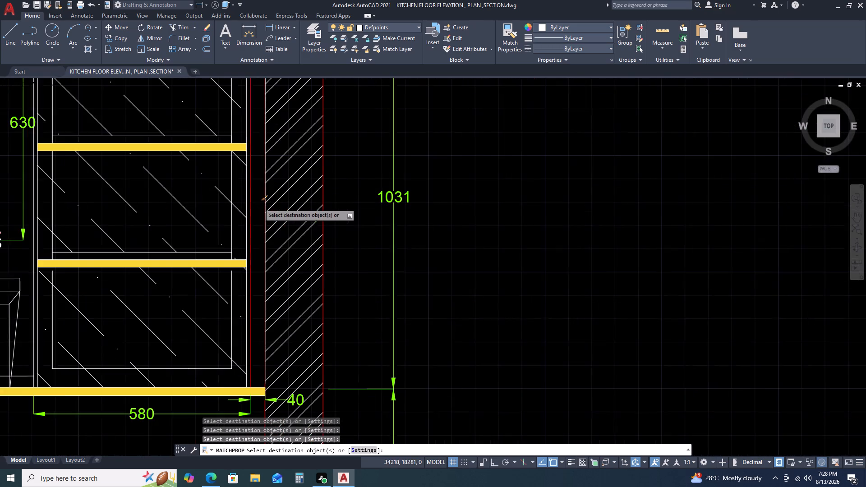
pyautogui.click(264, 213)
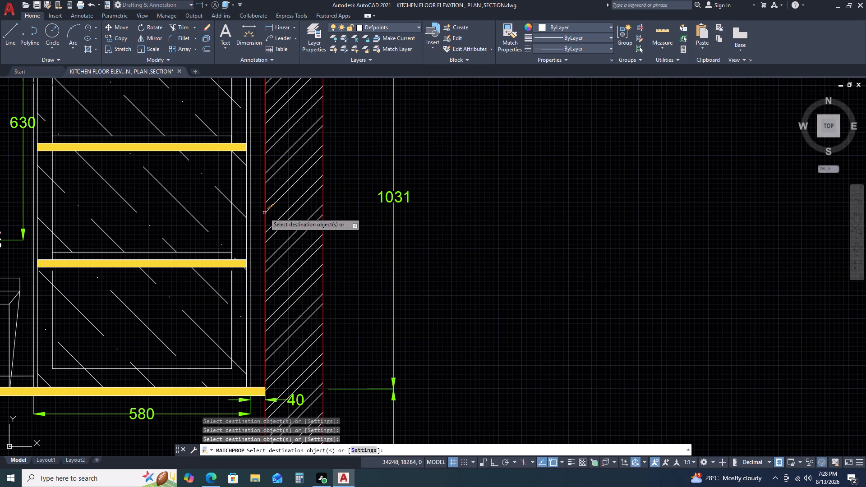
# Check the top plan and elevations for wall lines still needing matching, and end the property matching.
pyautogui.scroll(-2, 388, 256)
pyautogui.scroll(-1, 460, 277)
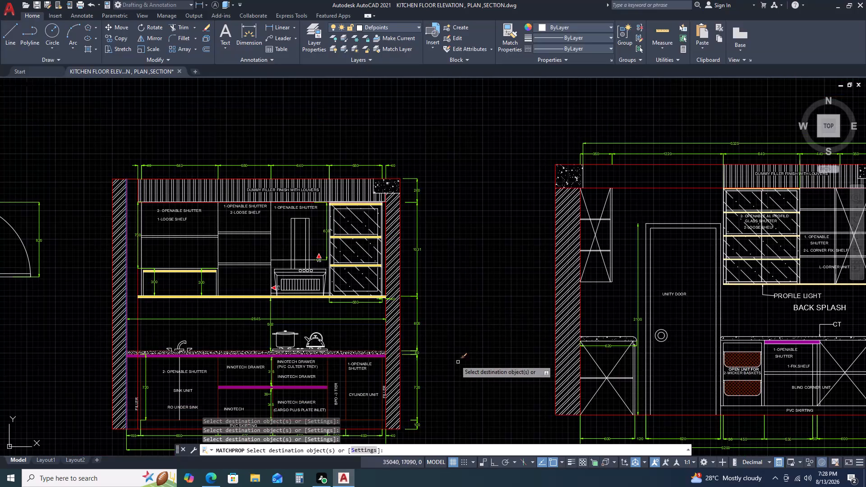
pyautogui.scroll(-3, 447, 351)
pyautogui.scroll(3, 338, 384)
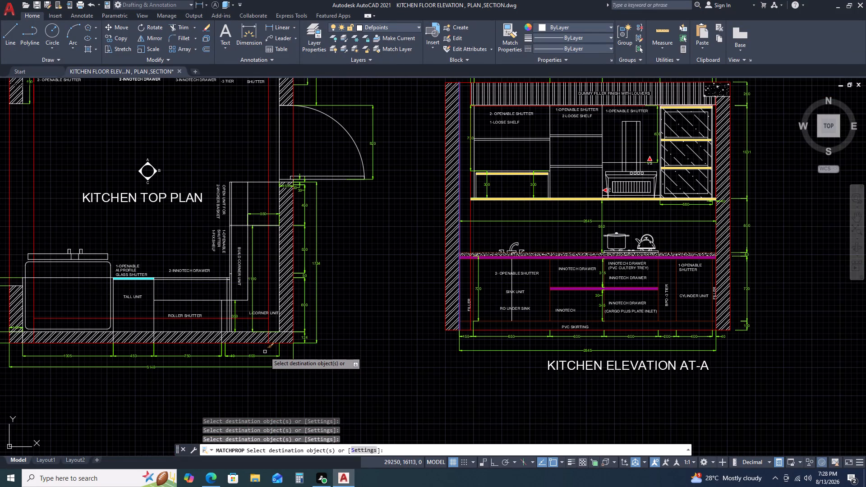
pyautogui.scroll(-2, 278, 350)
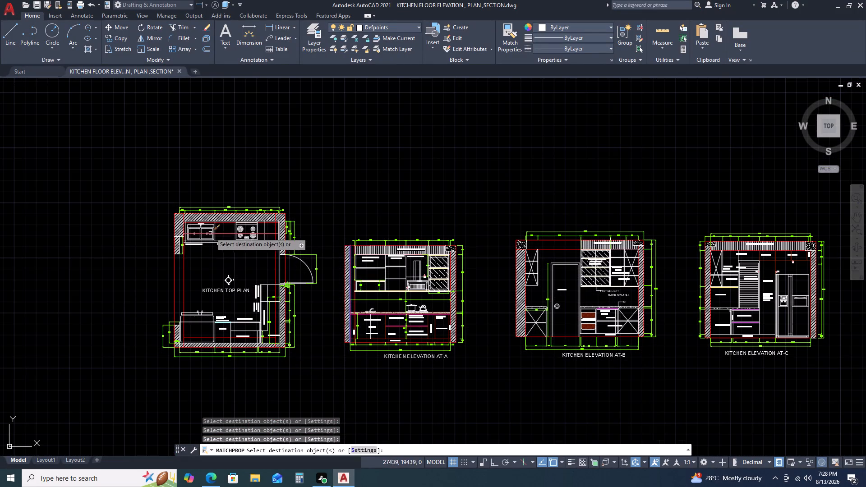
pyautogui.scroll(3, 212, 232)
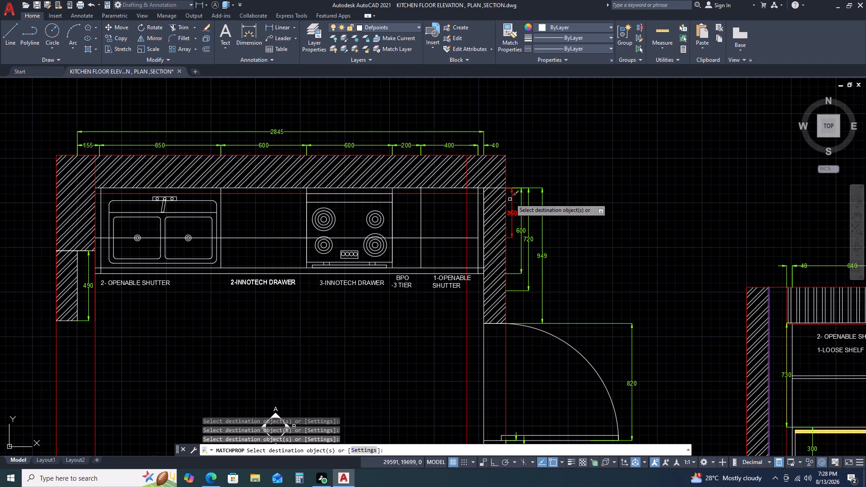
pyautogui.scroll(-2, 562, 181)
pyautogui.moveTo(580, 211); pyautogui.dragTo(581, 210, button='middle')
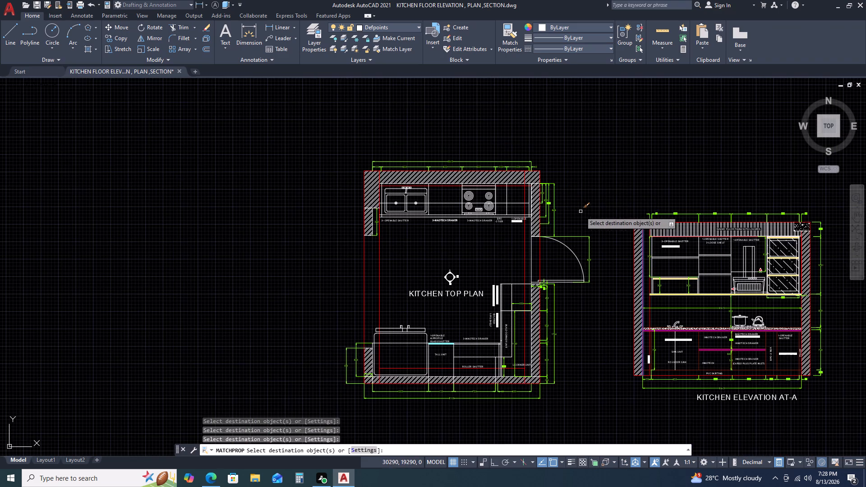
pyautogui.moveTo(581, 210); pyautogui.dragTo(453, 169, button='middle')
pyautogui.moveTo(730, 186); pyautogui.dragTo(569, 188, button='middle')
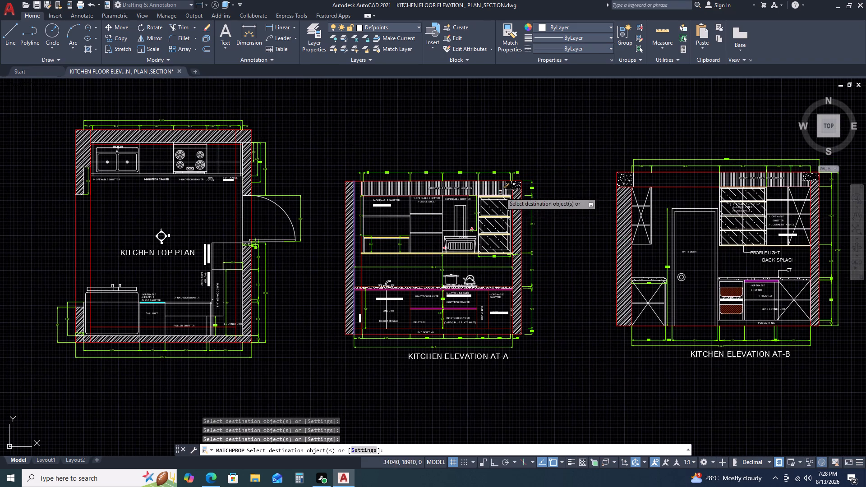
pyautogui.rightClick(349, 124)
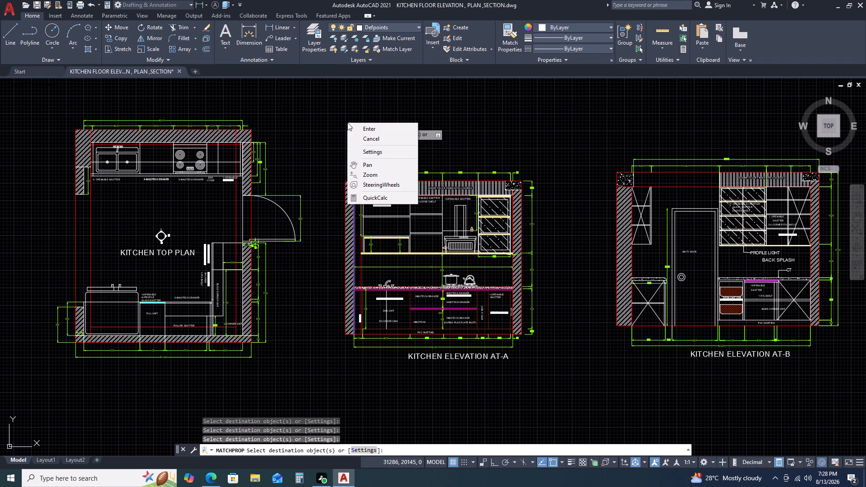
pyautogui.click(370, 137)
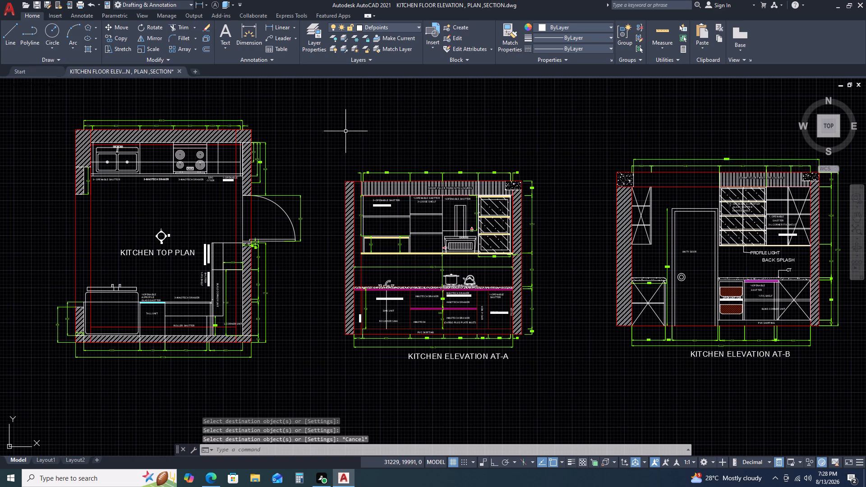
# Examine the upper part of elevation C, including its depth labels, VS markers, filler and wall lines.
pyautogui.scroll(-2, 348, 132)
pyautogui.scroll(2, 621, 131)
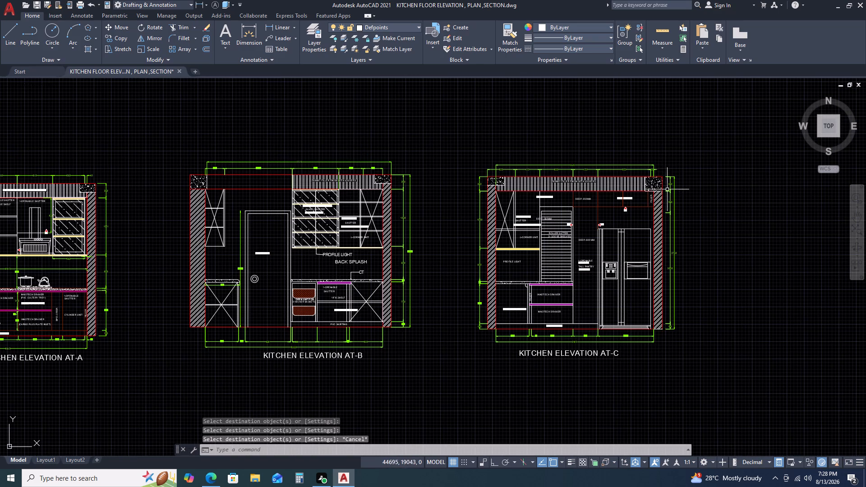
pyautogui.scroll(3, 660, 178)
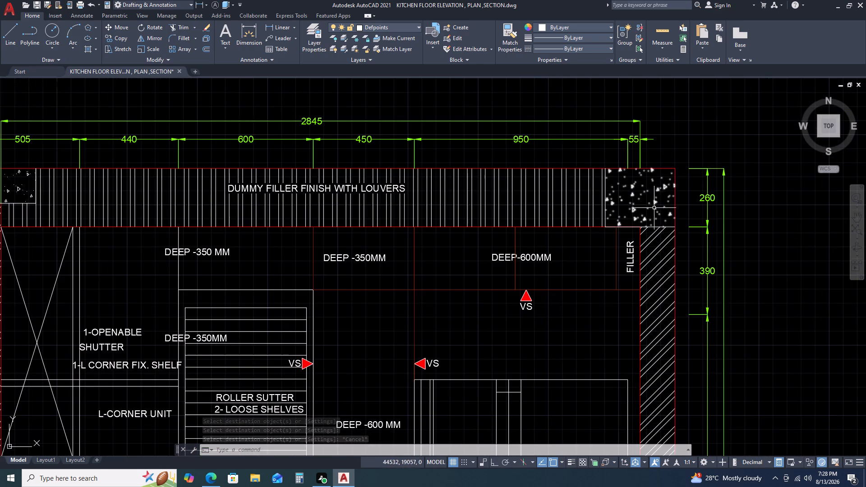
pyautogui.scroll(-1, 544, 267)
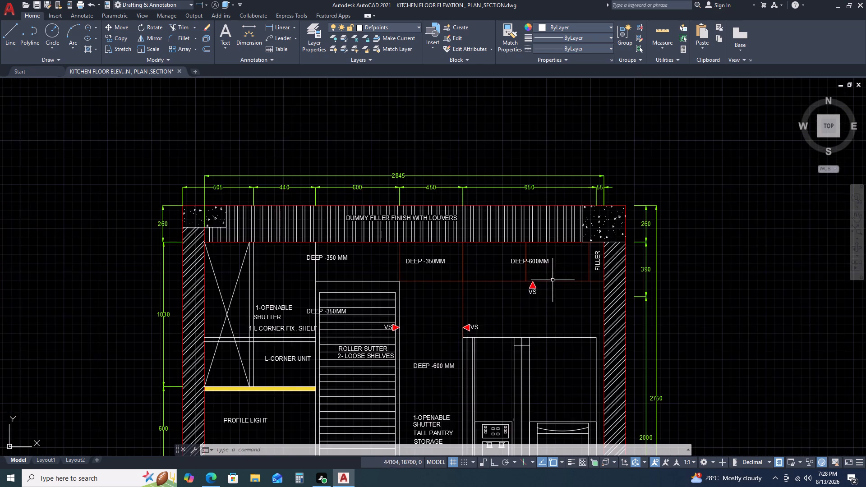
pyautogui.scroll(3, 525, 275)
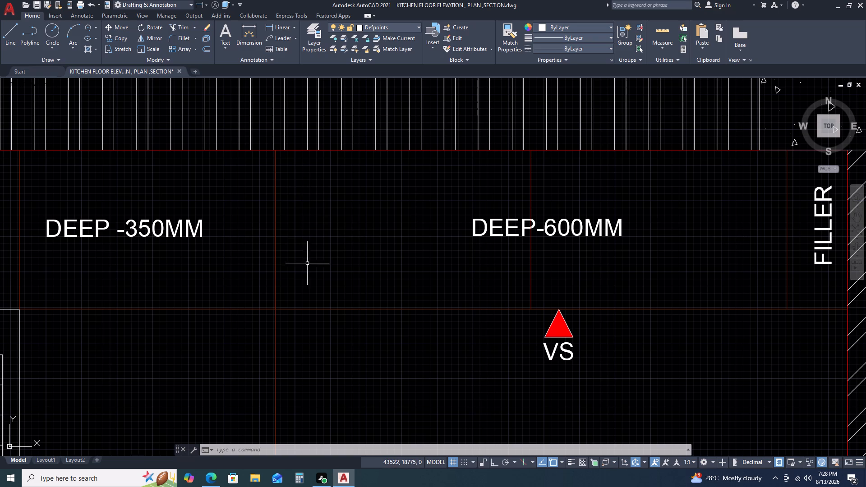
pyautogui.scroll(-4, 364, 296)
pyautogui.scroll(1, 330, 364)
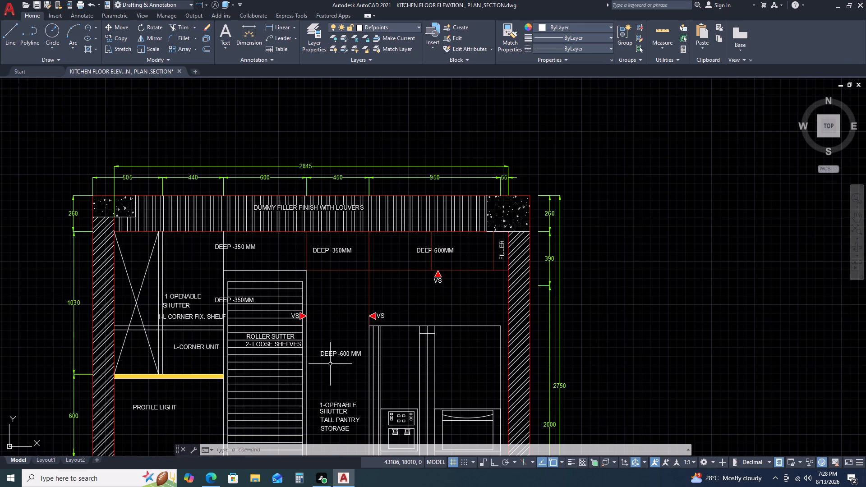
pyautogui.scroll(1, 332, 361)
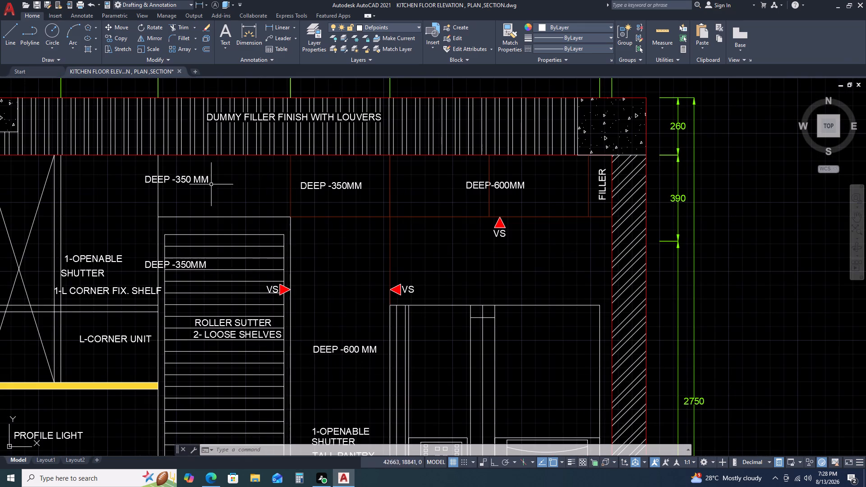
pyautogui.scroll(-3, 236, 248)
pyautogui.scroll(3, 206, 222)
pyautogui.scroll(2, 254, 271)
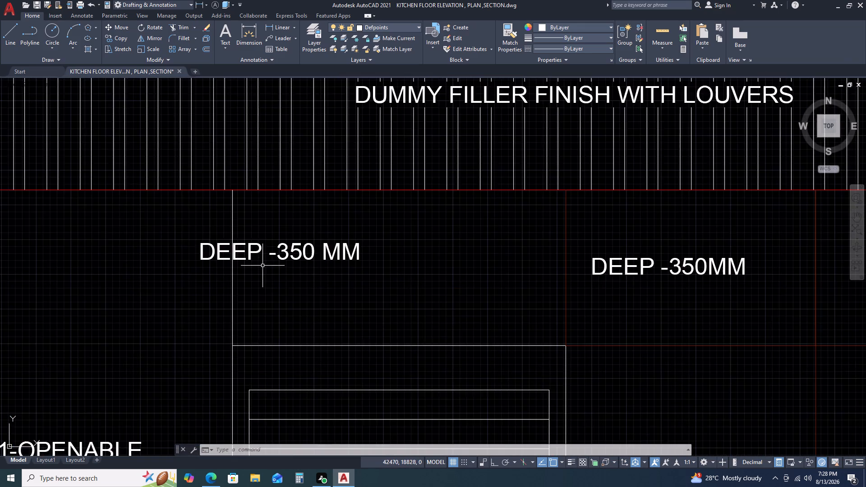
pyautogui.scroll(-4, 263, 266)
pyautogui.moveTo(560, 331); pyautogui.dragTo(553, 284, button='middle')
# Review the elevations side by side, examining the base units and bottom dimensions of elevations B and A.
pyautogui.scroll(-2, 541, 239)
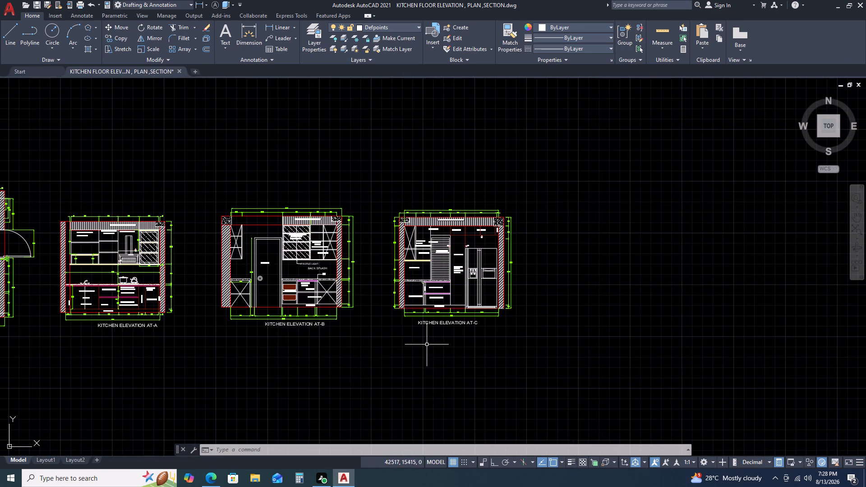
pyautogui.scroll(2, 424, 345)
pyautogui.scroll(-1, 574, 280)
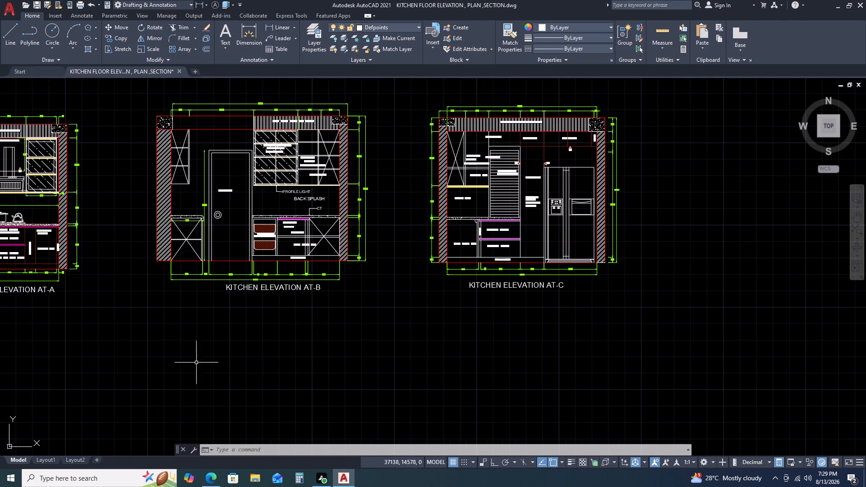
pyautogui.scroll(2, 264, 262)
pyautogui.scroll(-1, 553, 322)
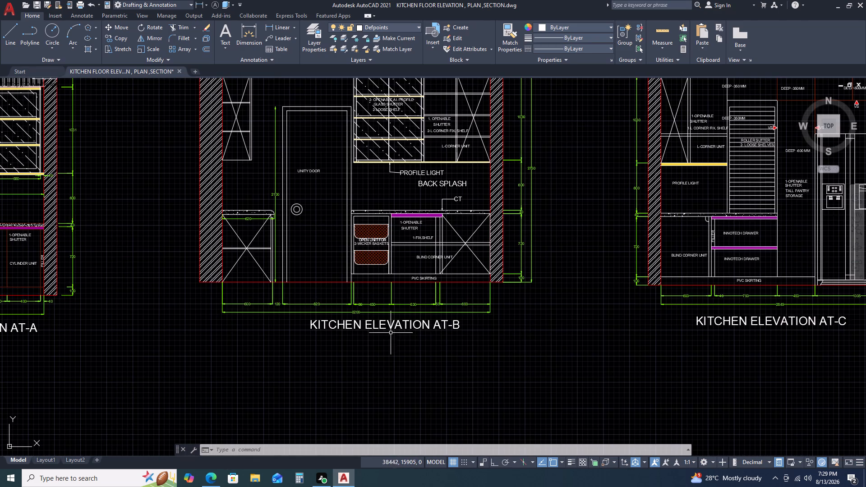
pyautogui.scroll(-3, 396, 310)
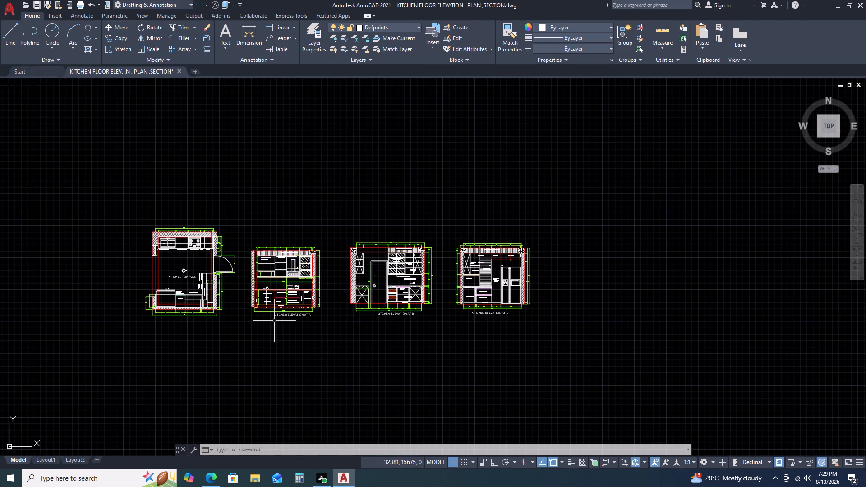
pyautogui.scroll(2, 263, 313)
pyautogui.scroll(2, 305, 308)
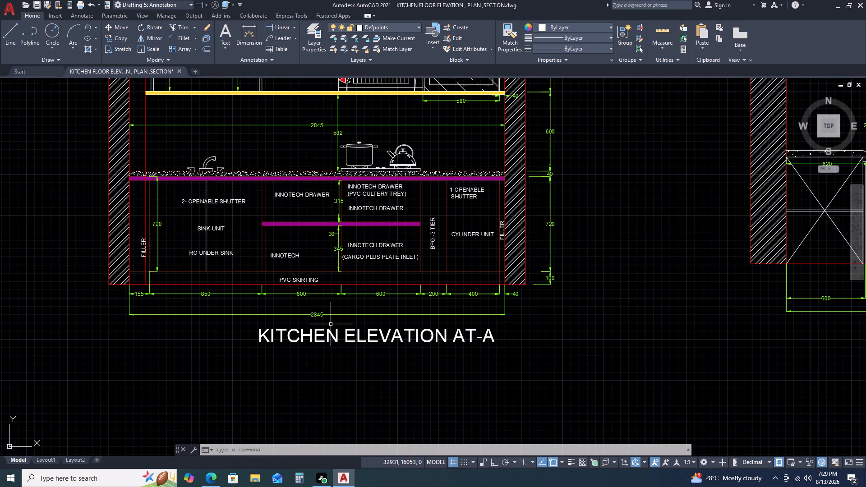
# Move the KITCHEN ELEVATION AT-A title left so it sits centred beneath elevation A's overall bottom dimension.
pyautogui.scroll(-1, 314, 330)
pyautogui.click(314, 330)
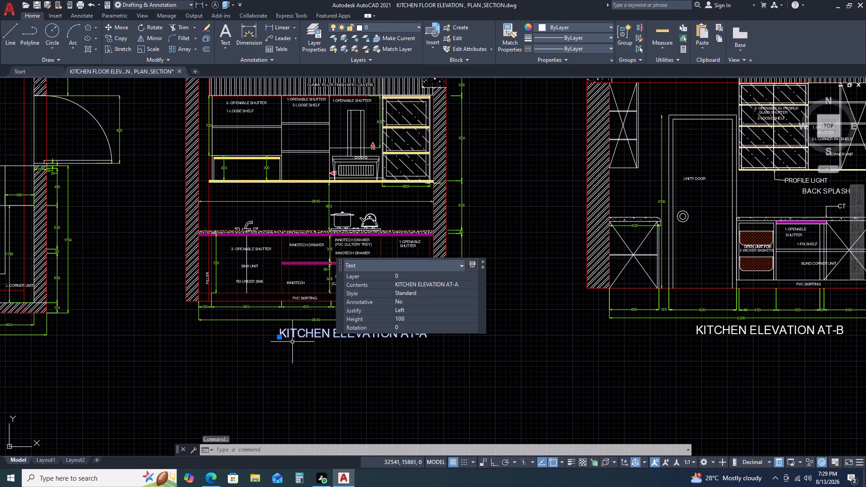
pyautogui.click(278, 336)
pyautogui.click(248, 337)
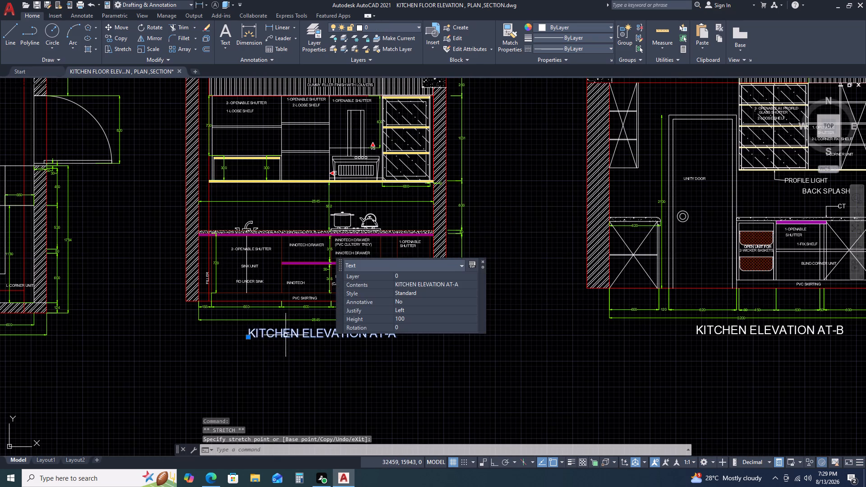
pyautogui.scroll(-1, 308, 343)
pyautogui.click(215, 343)
pyautogui.rightClick(211, 343)
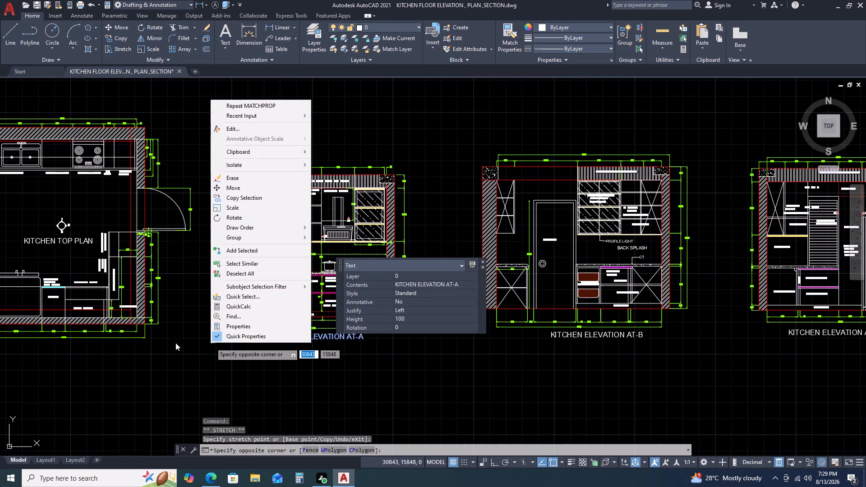
pyautogui.click(175, 343)
pyautogui.click(175, 343)
pyautogui.doubleClick(193, 342)
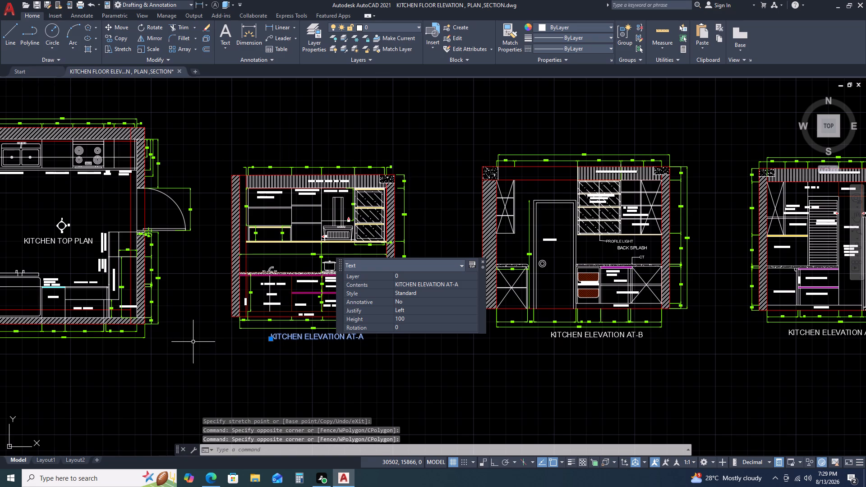
pyautogui.rightClick(196, 342)
pyautogui.click(187, 362)
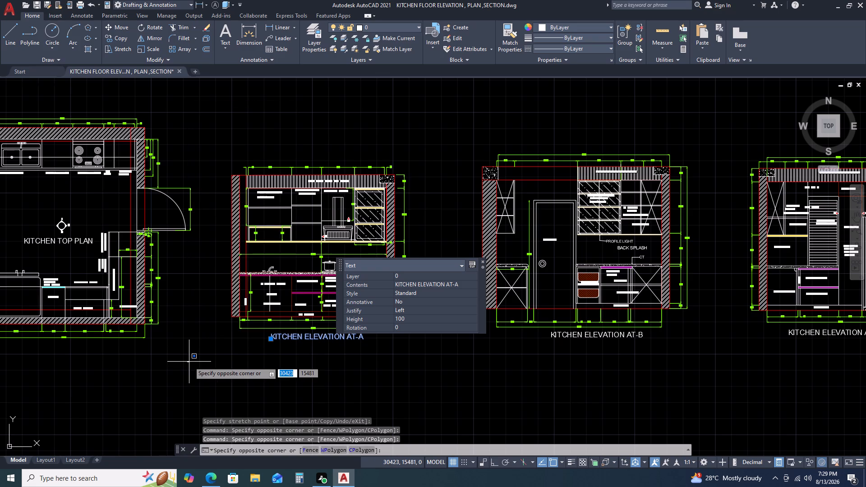
pyautogui.press('Escape')
pyautogui.press('Escape')
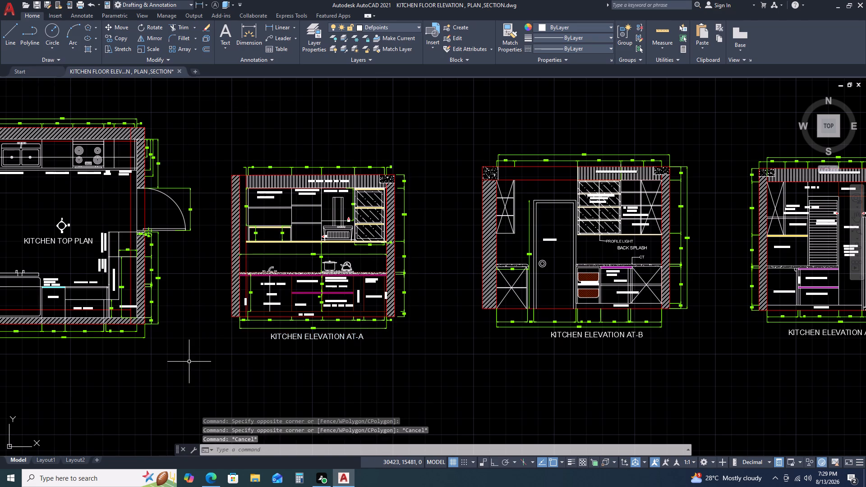
pyautogui.press('Escape')
pyautogui.press('Escape')
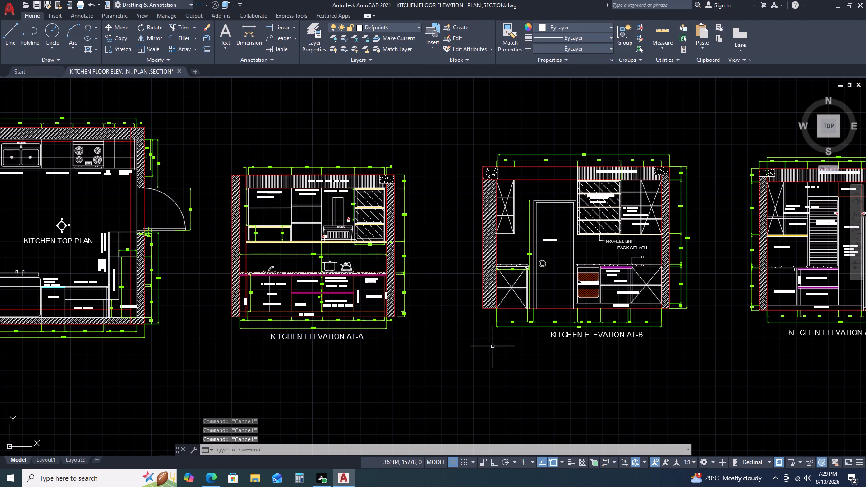
# Move the KITCHEN ELEVATION AT-B title left to sit nearer the middle beneath elevation B.
pyautogui.scroll(2, 557, 358)
pyautogui.click(593, 297)
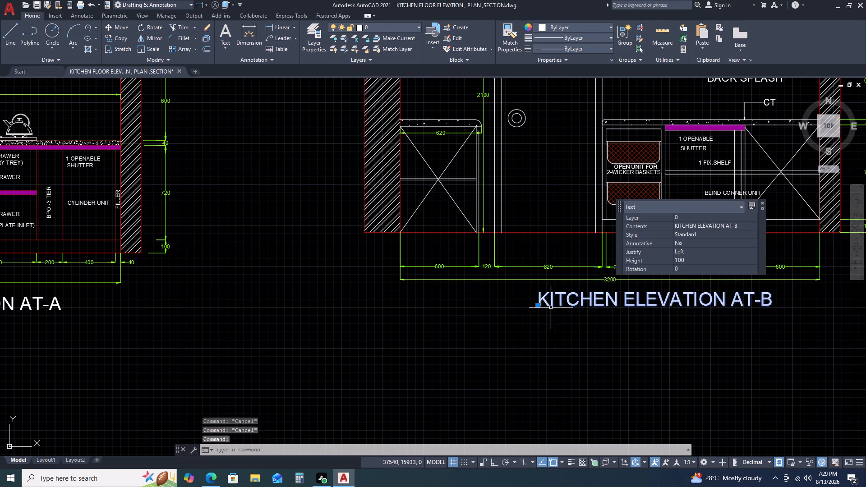
pyautogui.click(539, 305)
pyautogui.click(469, 305)
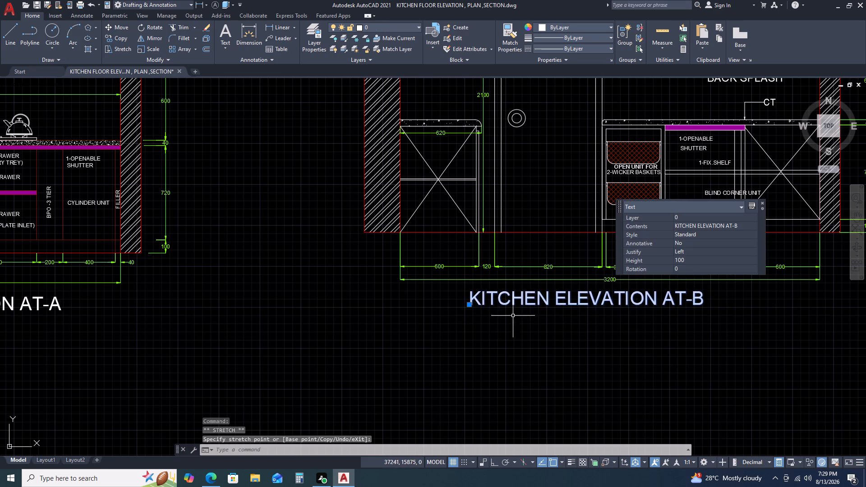
pyautogui.scroll(-2, 517, 317)
pyautogui.moveTo(611, 352); pyautogui.dragTo(403, 335, button='middle')
pyautogui.scroll(-1, 427, 325)
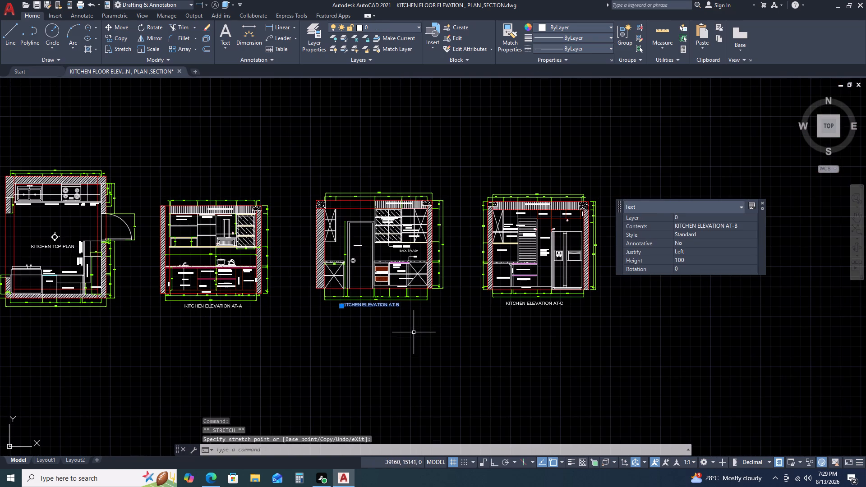
pyautogui.click(413, 333)
pyautogui.click(413, 333)
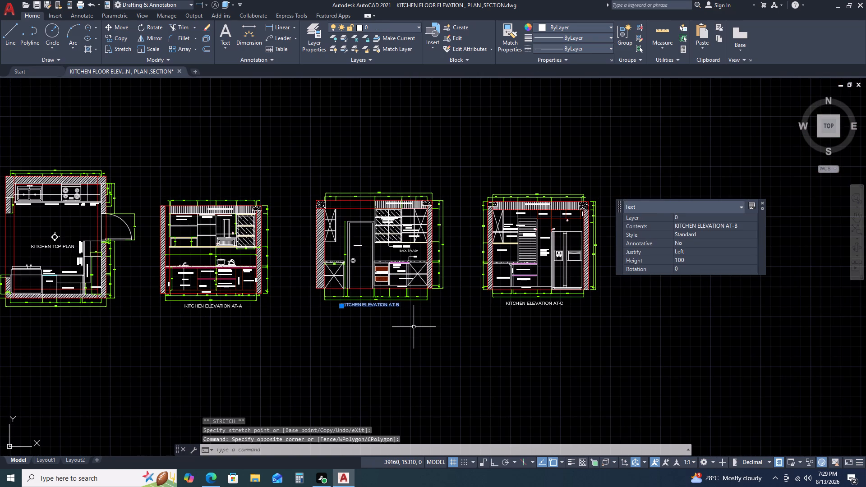
pyautogui.press('Escape')
pyautogui.press('Escape')
pyautogui.press('Escape')
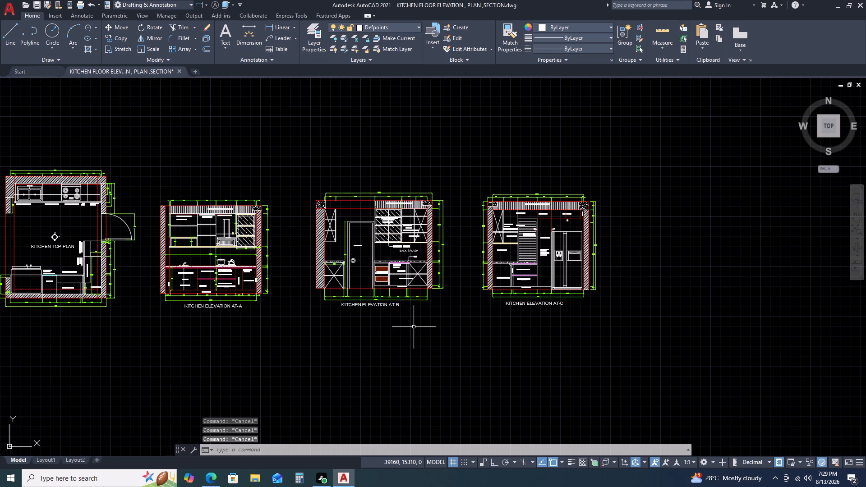
# Review the title placement beneath elevations A, B and C and examine elevation A's base units.
pyautogui.scroll(3, 507, 303)
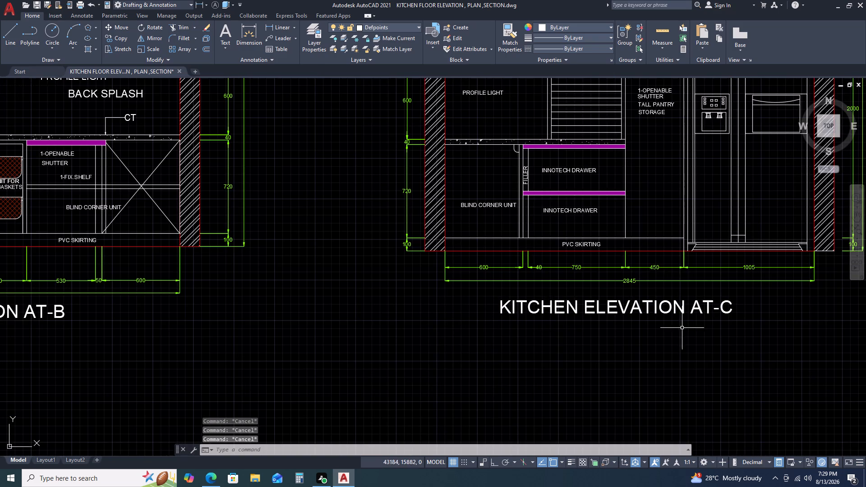
pyautogui.scroll(-2, 664, 305)
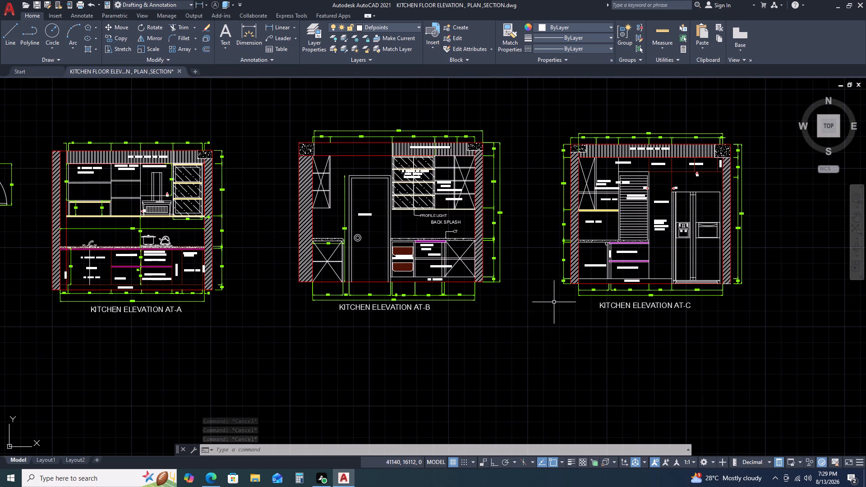
pyautogui.scroll(2, 379, 310)
pyautogui.scroll(-1, 345, 303)
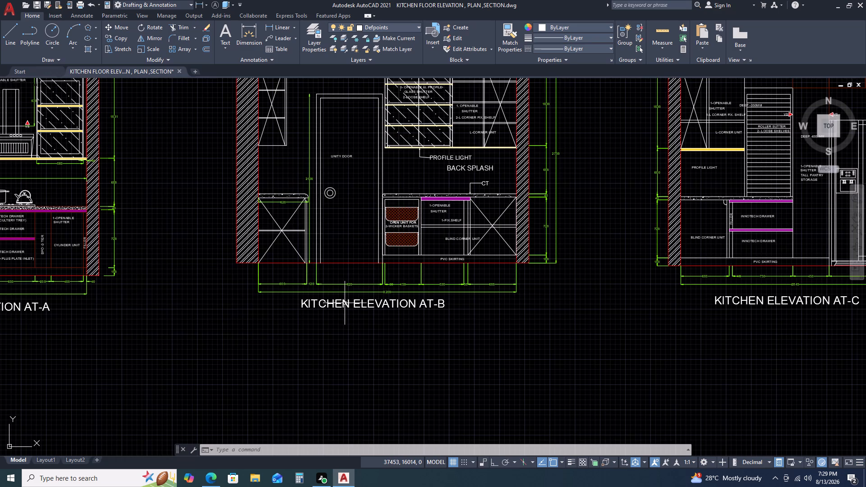
pyautogui.scroll(-2, 364, 310)
pyautogui.scroll(2, 318, 308)
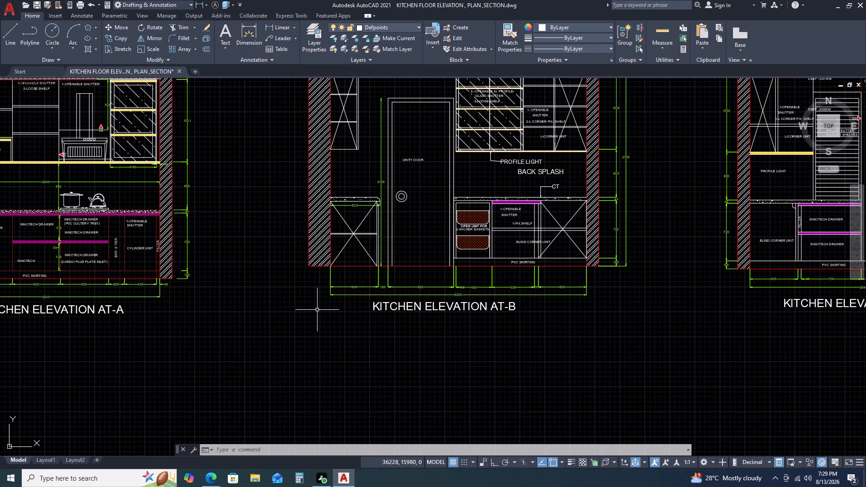
pyautogui.scroll(-1, 317, 310)
pyautogui.scroll(2, 161, 241)
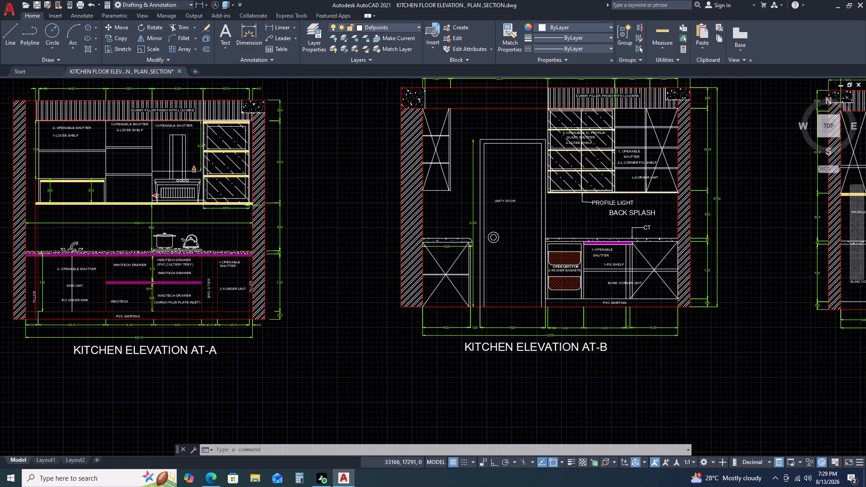
pyautogui.scroll(-2, 176, 248)
pyautogui.scroll(2, 97, 282)
pyautogui.scroll(2, 195, 240)
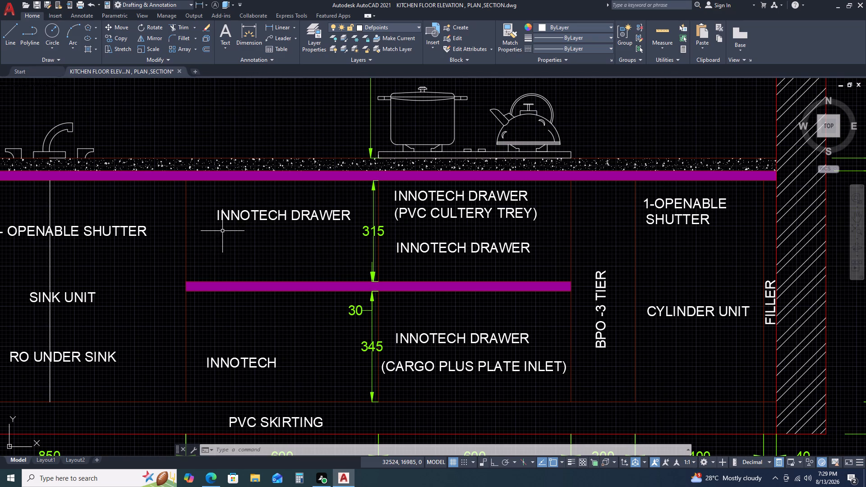
pyautogui.scroll(-2, 390, 282)
pyautogui.scroll(-1, 629, 274)
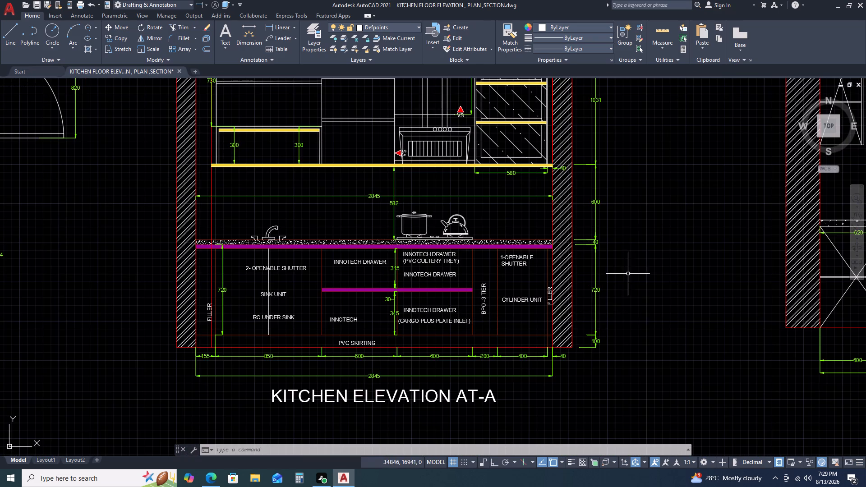
pyautogui.scroll(-2, 629, 274)
# Examine the kitchen top plan, including the tall unit and roller shutter area, the door opening and their dimensions.
pyautogui.scroll(2, 344, 292)
pyautogui.scroll(2, 559, 270)
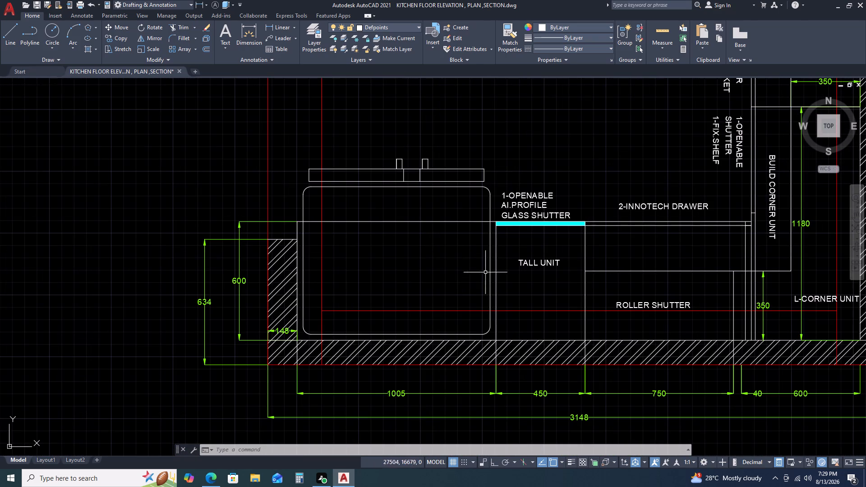
pyautogui.moveTo(669, 234); pyautogui.dragTo(575, 255, button='middle')
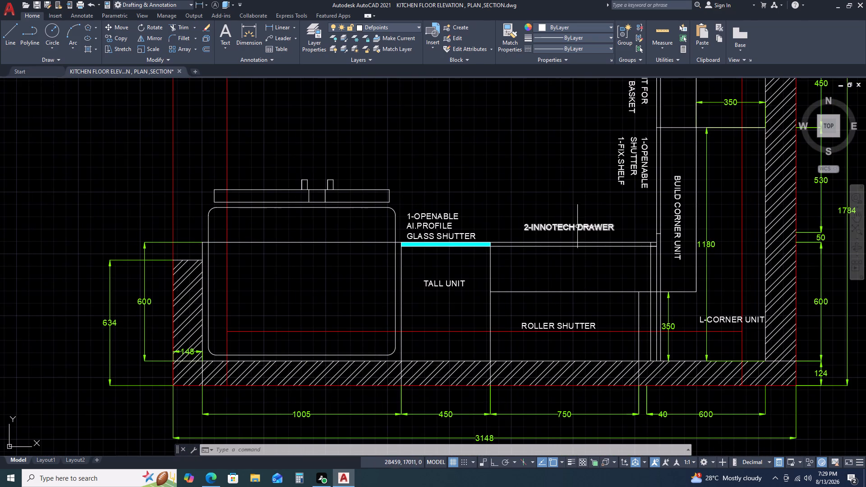
pyautogui.scroll(-3, 516, 239)
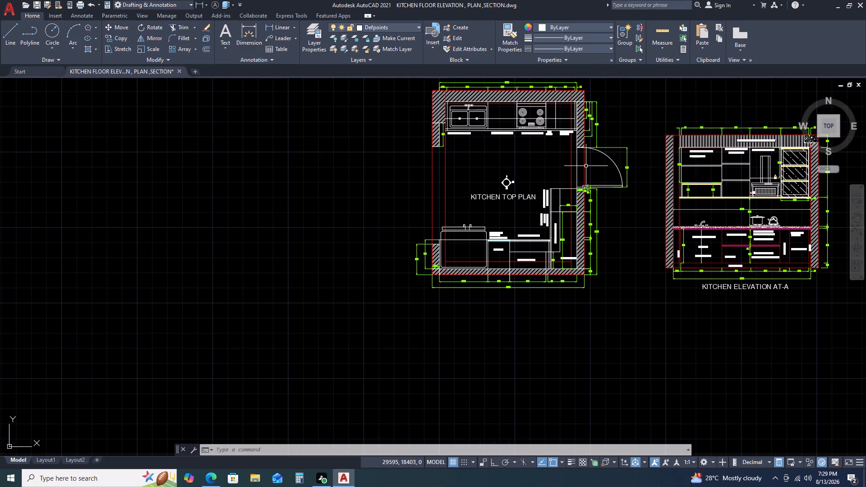
pyautogui.moveTo(598, 144); pyautogui.dragTo(567, 169, button='middle')
pyautogui.middleClick(561, 172)
pyautogui.scroll(3, 600, 153)
pyautogui.scroll(-2, 579, 194)
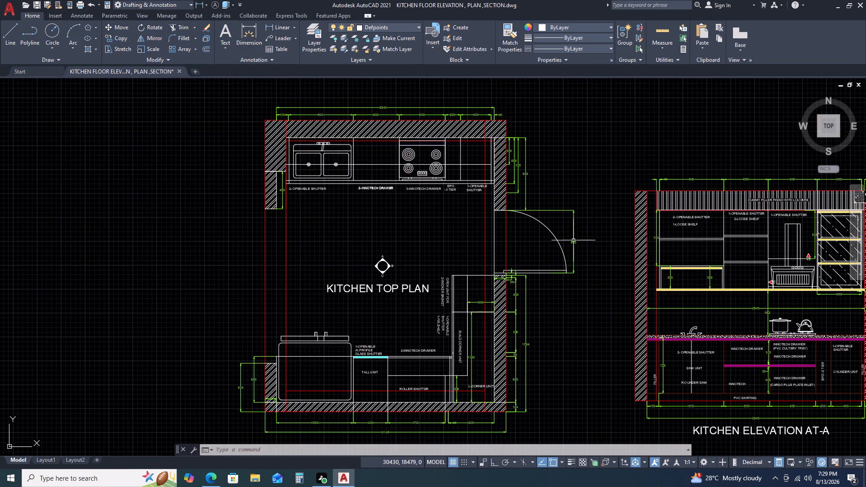
pyautogui.scroll(3, 577, 243)
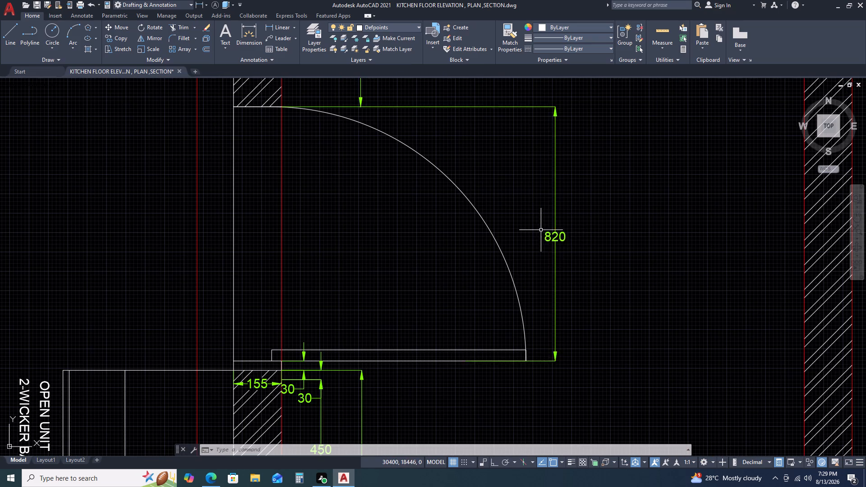
pyautogui.scroll(-4, 541, 230)
pyautogui.scroll(2, 512, 254)
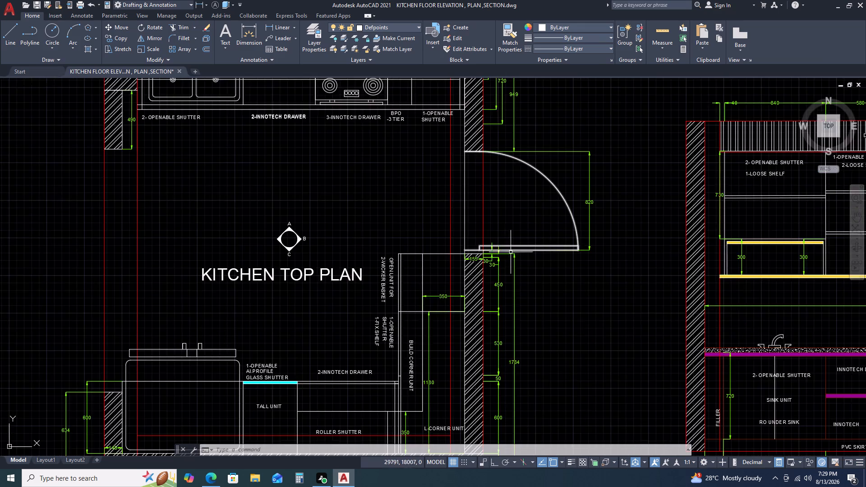
pyautogui.scroll(3, 501, 269)
pyautogui.scroll(-3, 506, 255)
pyautogui.scroll(-2, 543, 246)
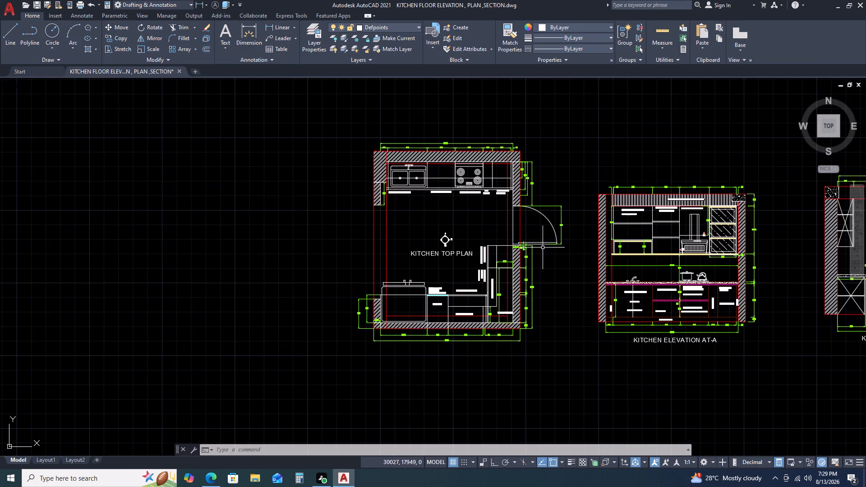
pyautogui.scroll(3, 546, 231)
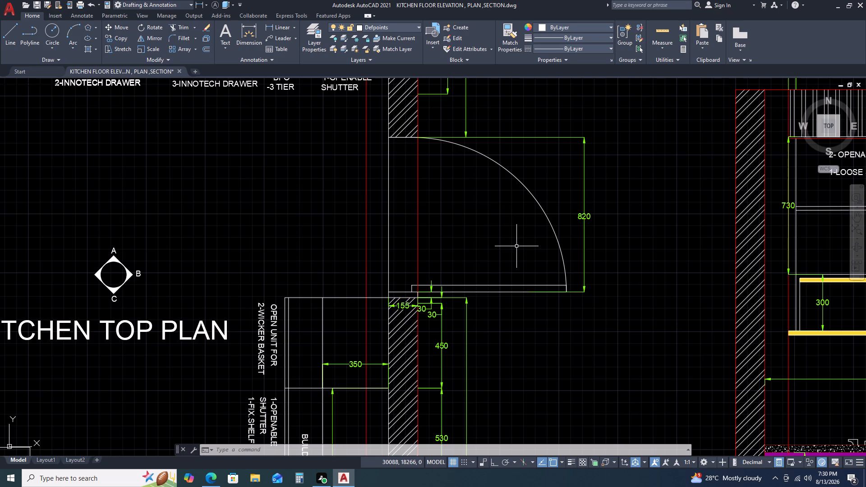
pyautogui.scroll(-4, 594, 285)
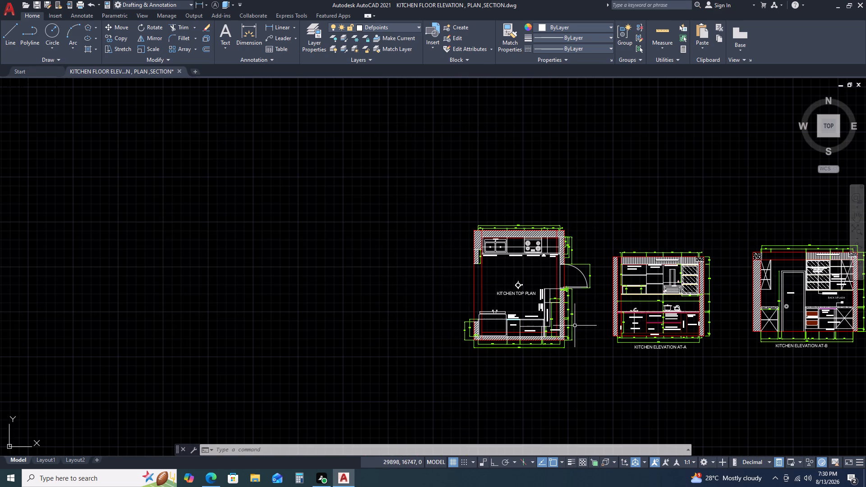
pyautogui.scroll(2, 505, 303)
pyautogui.scroll(1, 532, 159)
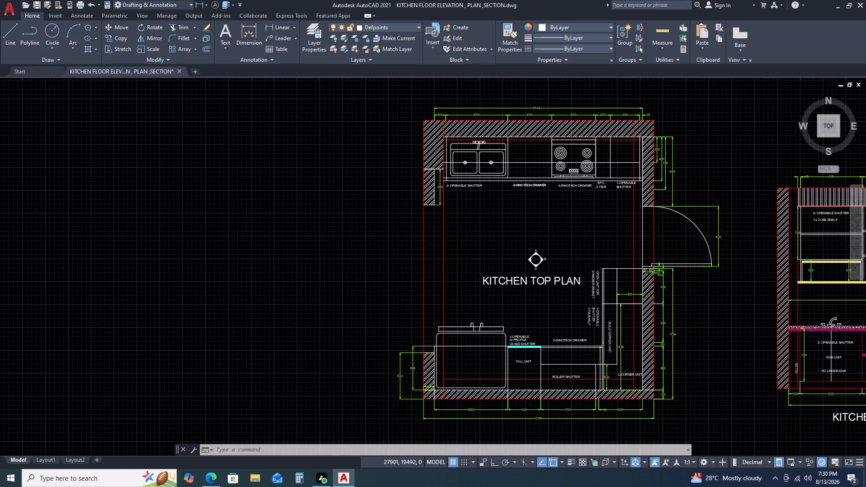
pyautogui.scroll(2, 532, 159)
pyautogui.scroll(-3, 522, 179)
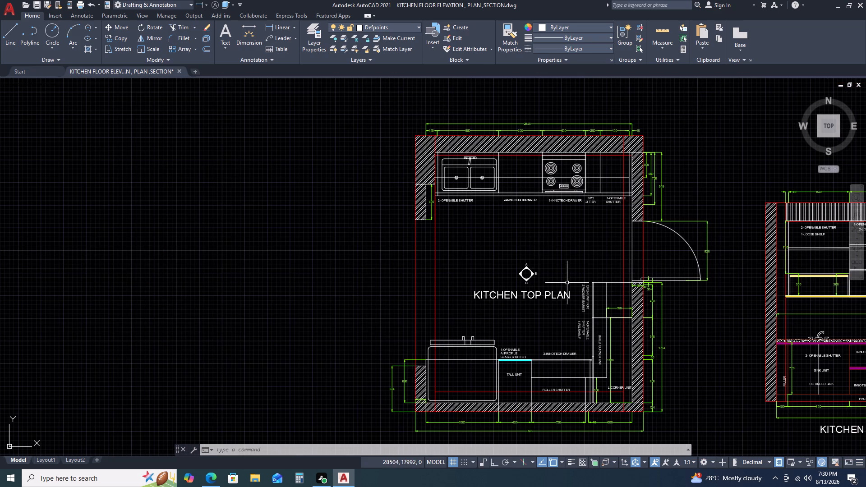
# Match the top plan's horizontal line across the sink and hob counter to elevation A's GRID LINES divider beside the sink unit.
pyautogui.moveTo(567, 283); pyautogui.dragTo(503, 202, button='middle')
pyautogui.scroll(2, 782, 285)
pyautogui.click(786, 270)
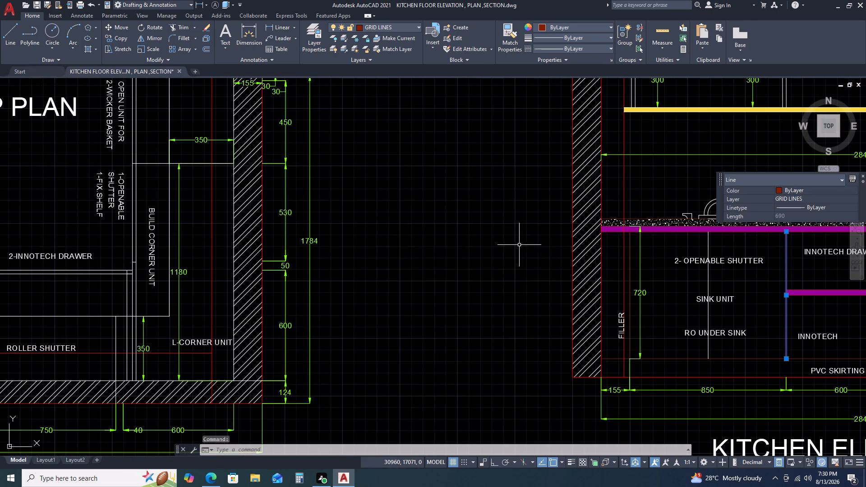
pyautogui.rightClick(519, 245)
pyautogui.click(547, 252)
pyautogui.scroll(-2, 473, 256)
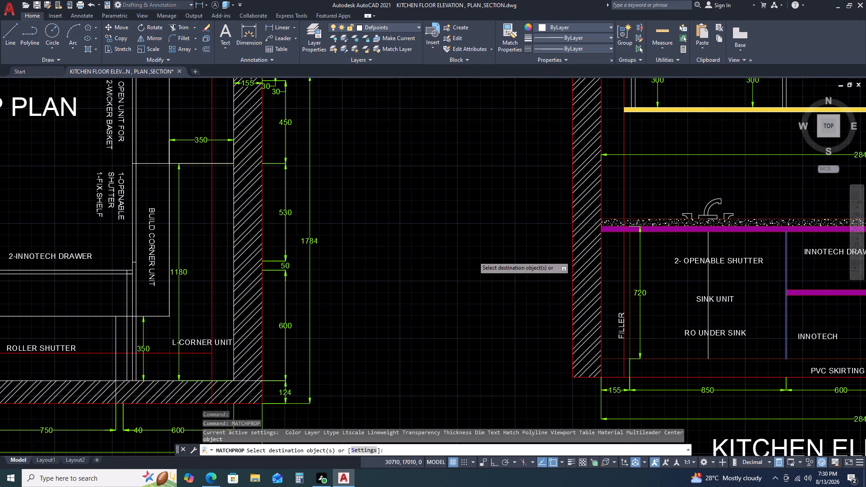
pyautogui.scroll(-1, 473, 256)
pyautogui.scroll(4, 364, 141)
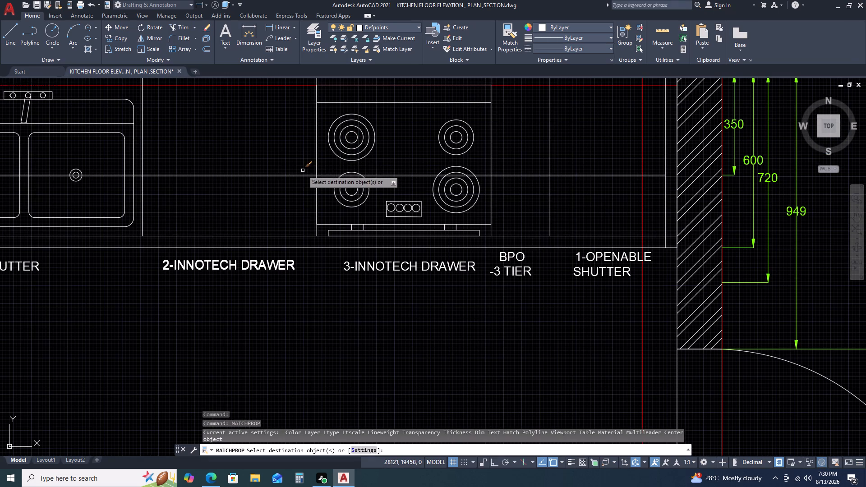
pyautogui.click(303, 170)
pyautogui.click(295, 182)
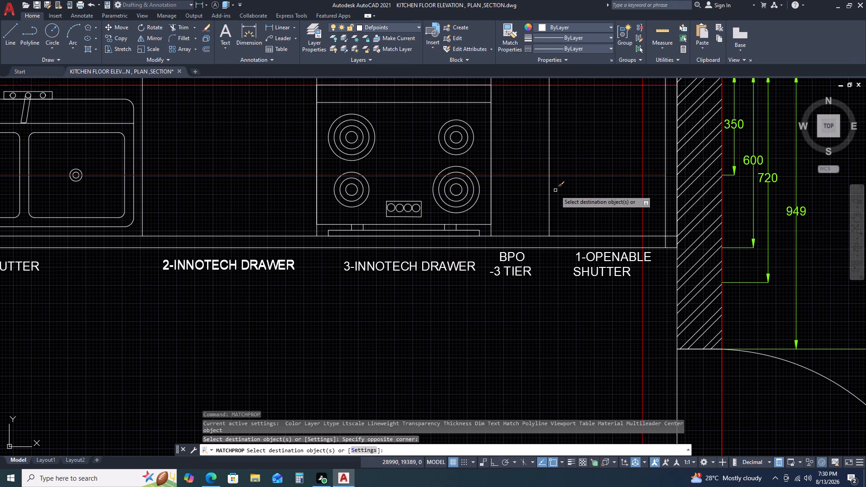
pyautogui.scroll(-3, 556, 194)
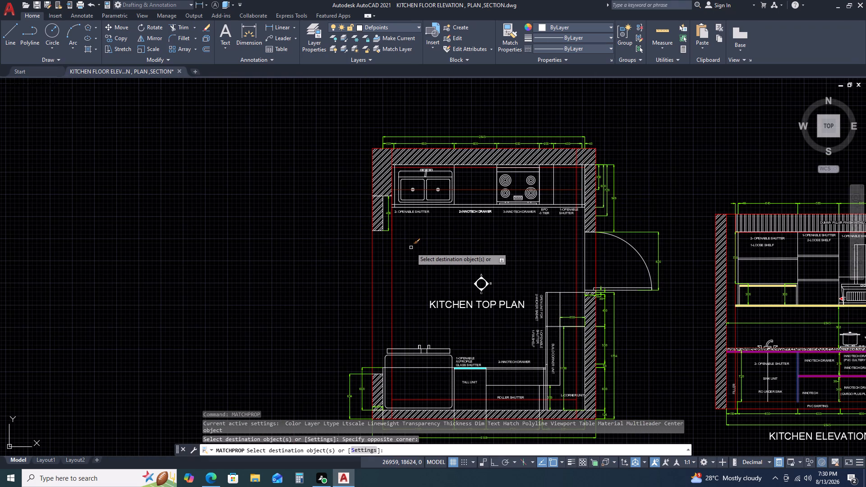
# Review the top plan and elevations A, B and C together, including the beam and wall junction at elevation B's upper corner.
pyautogui.press('Escape')
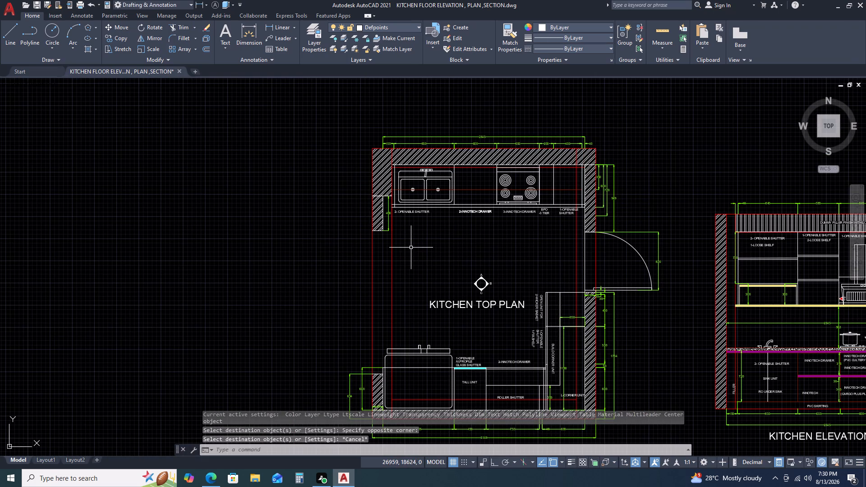
pyautogui.scroll(-1, 527, 211)
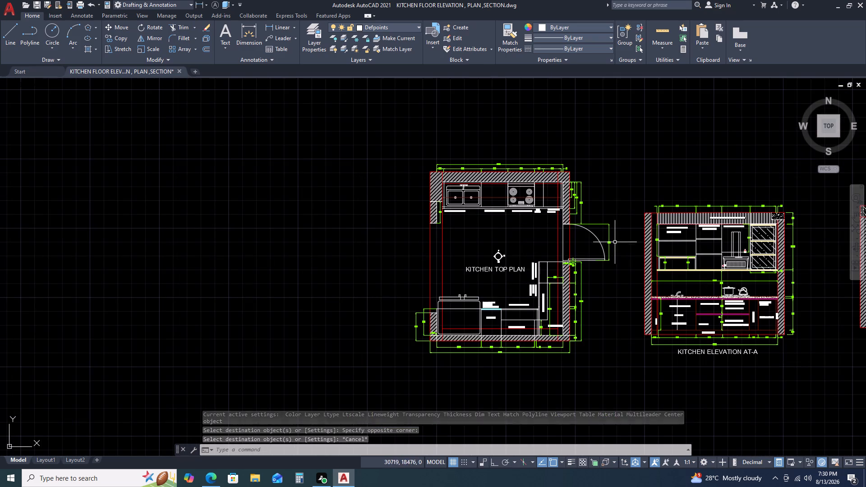
pyautogui.scroll(-1, 603, 244)
pyautogui.moveTo(696, 300); pyautogui.dragTo(583, 269, button='middle')
pyautogui.moveTo(787, 322); pyautogui.dragTo(672, 290, button='middle')
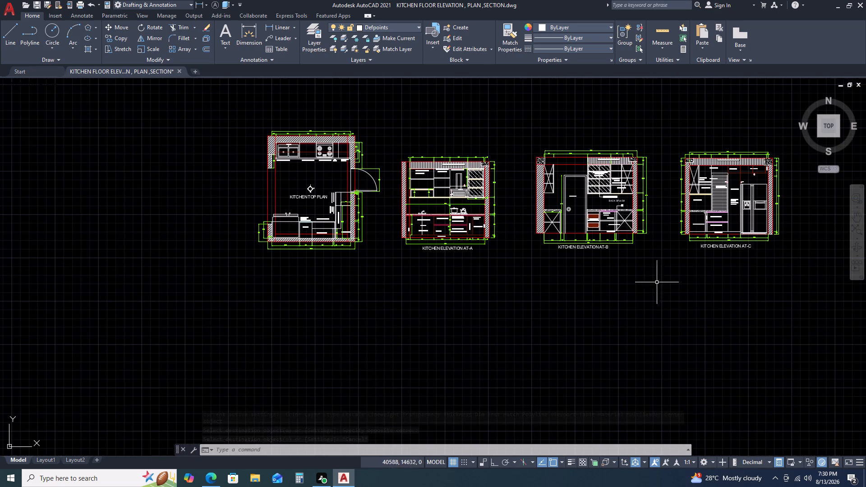
pyautogui.scroll(-1, 466, 170)
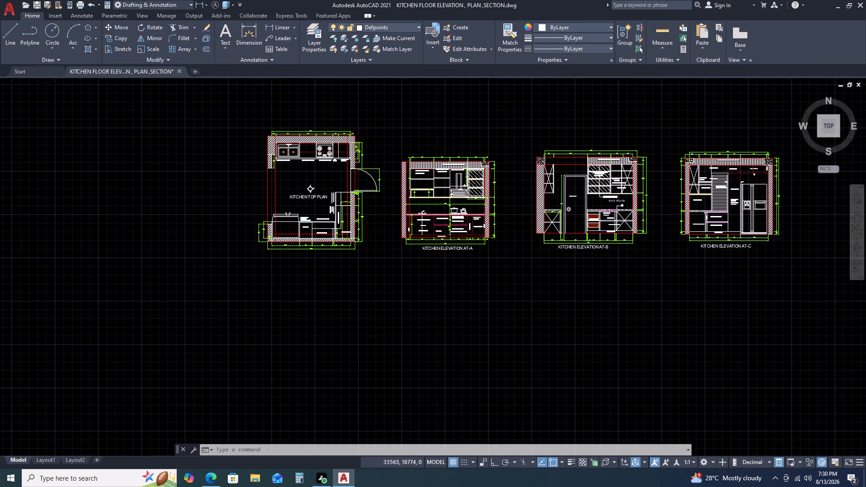
pyautogui.scroll(2, 469, 166)
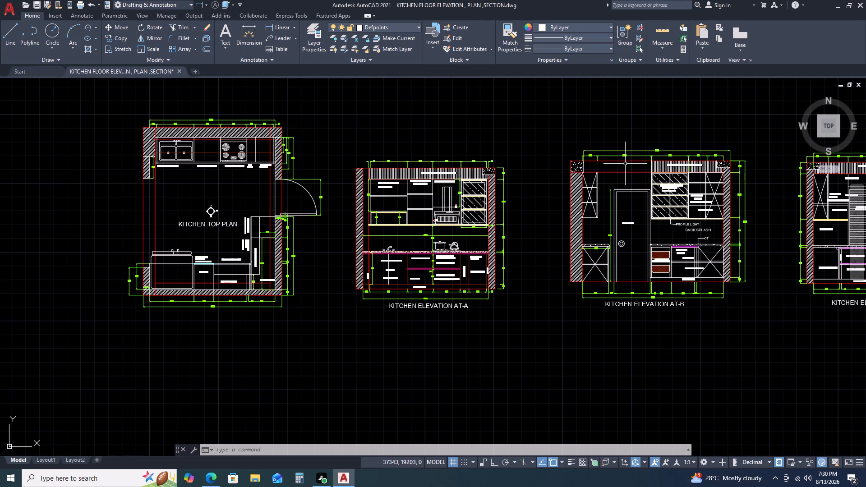
pyautogui.scroll(1, 582, 178)
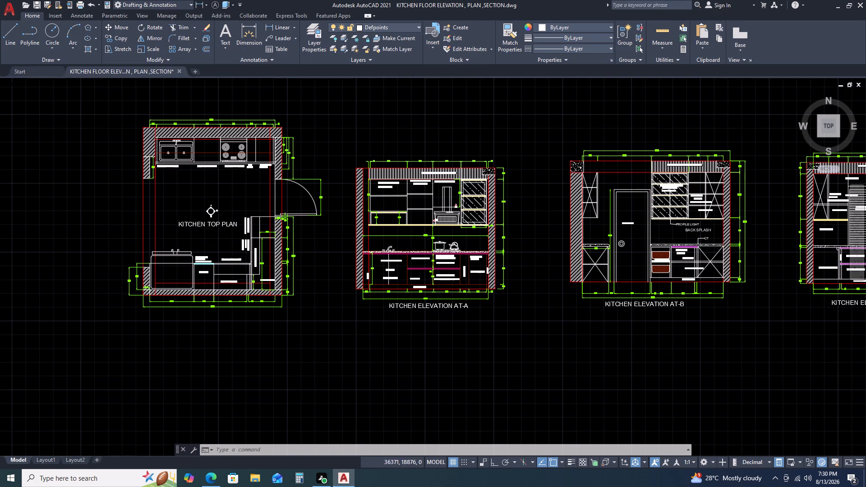
pyautogui.scroll(4, 582, 178)
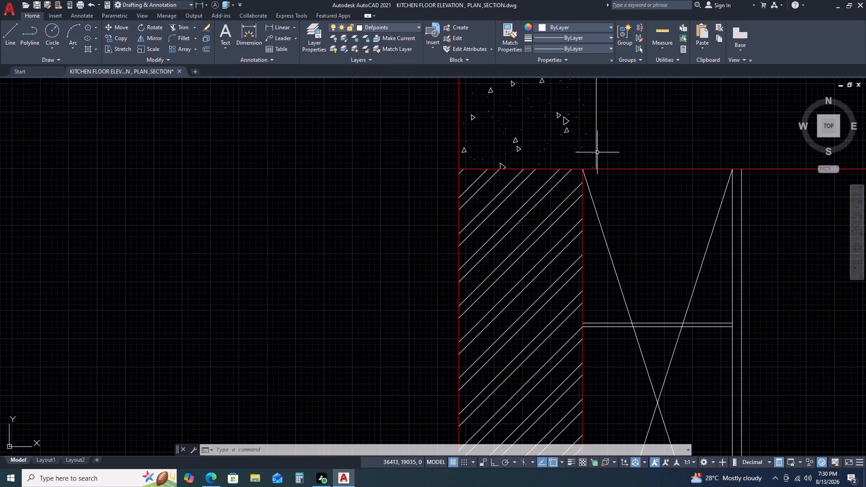
pyautogui.scroll(-4, 499, 168)
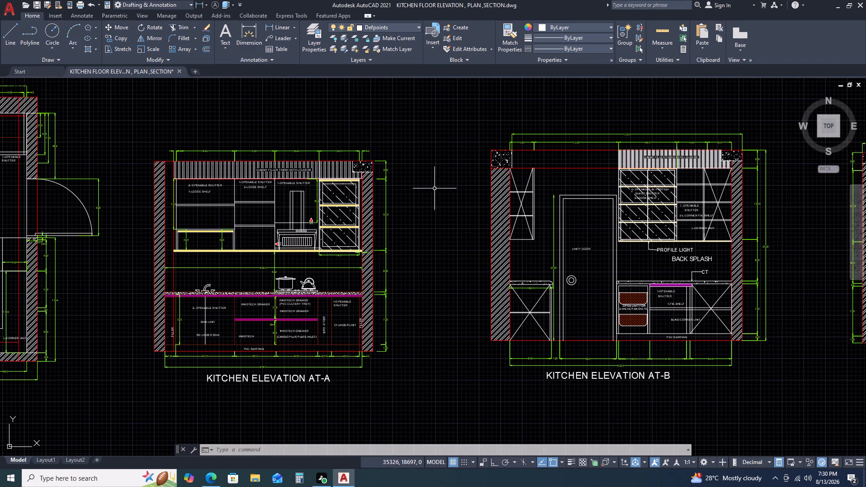
pyautogui.scroll(-3, 410, 163)
# Examine the top plan's lower wall from the tall unit to the L-corner unit, including the wall corner and its lines.
pyautogui.scroll(3, 323, 226)
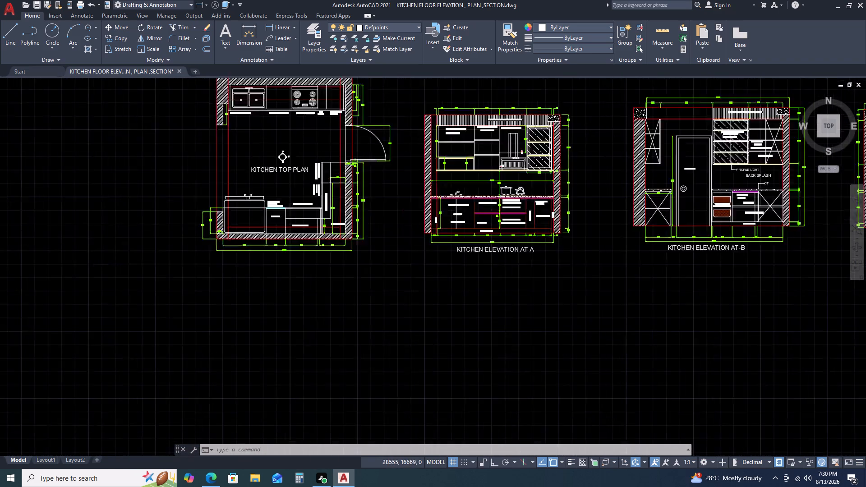
pyautogui.scroll(3, 238, 213)
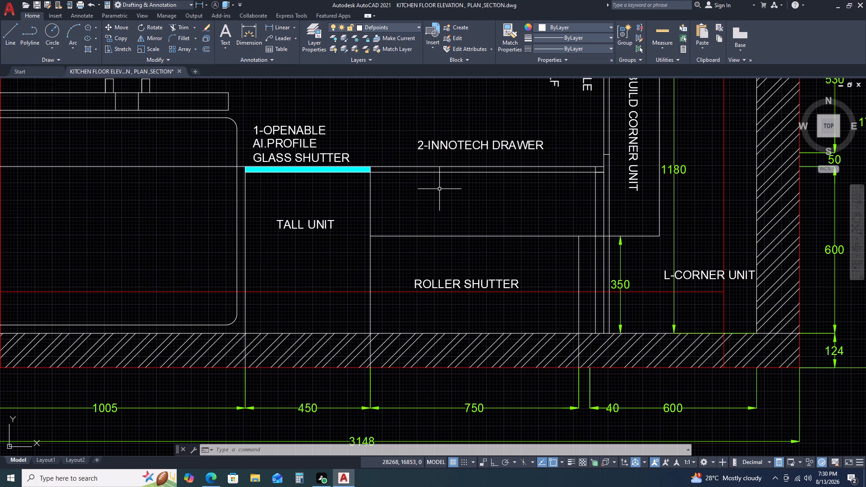
pyautogui.scroll(-2, 426, 196)
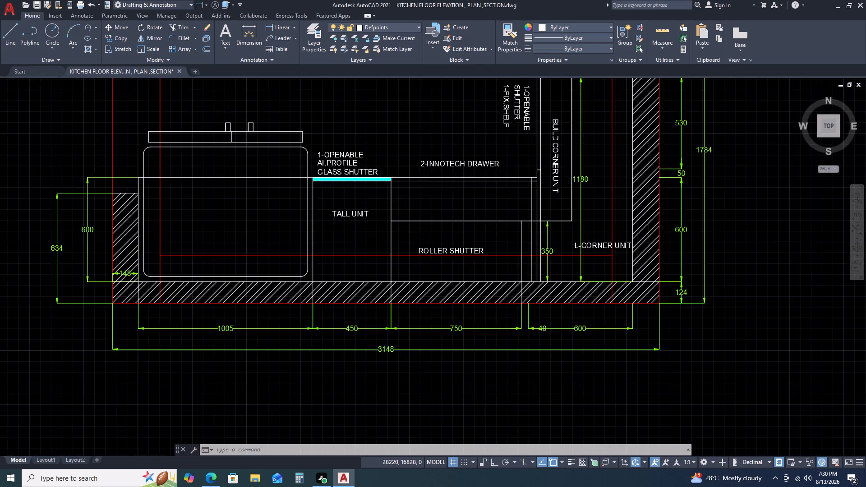
pyautogui.scroll(6, 540, 251)
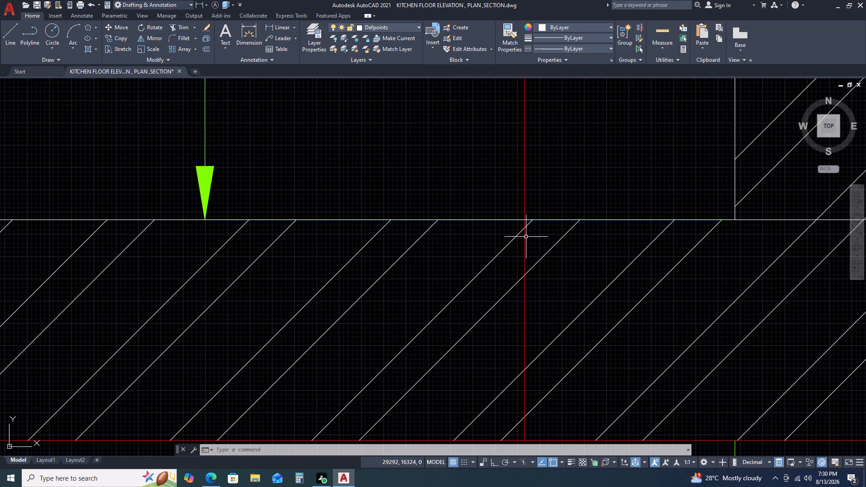
pyautogui.scroll(-5, 526, 237)
pyautogui.scroll(4, 561, 230)
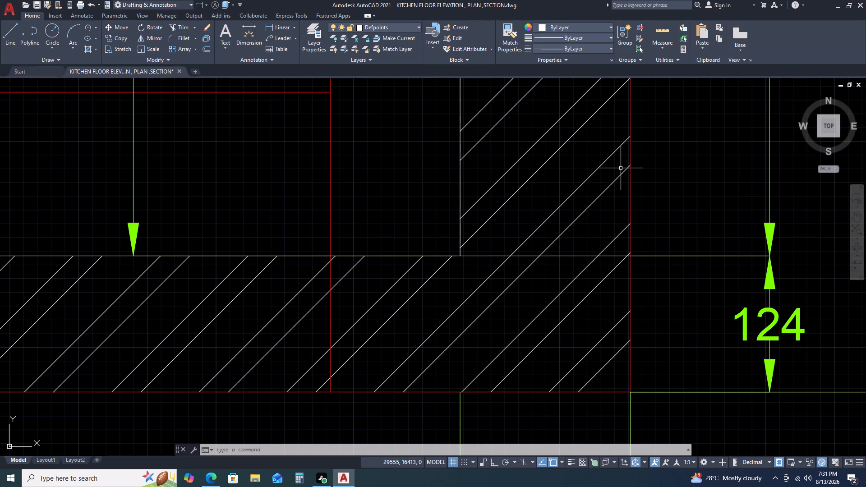
pyautogui.scroll(-7, 365, 188)
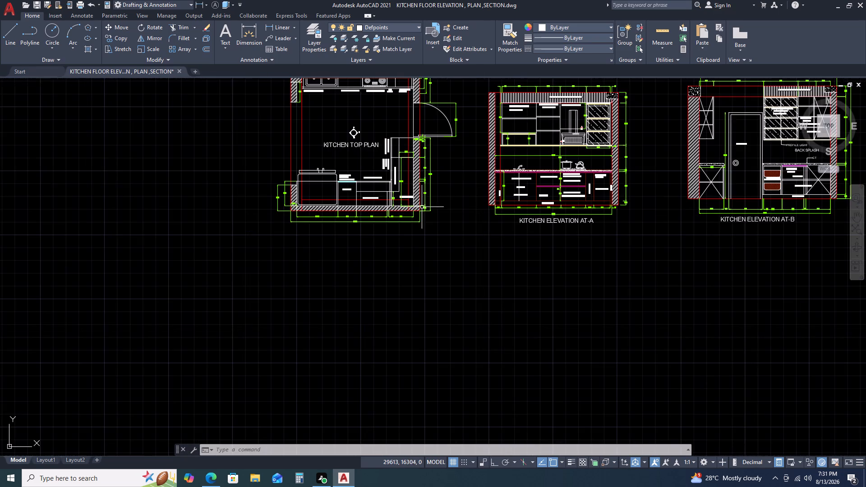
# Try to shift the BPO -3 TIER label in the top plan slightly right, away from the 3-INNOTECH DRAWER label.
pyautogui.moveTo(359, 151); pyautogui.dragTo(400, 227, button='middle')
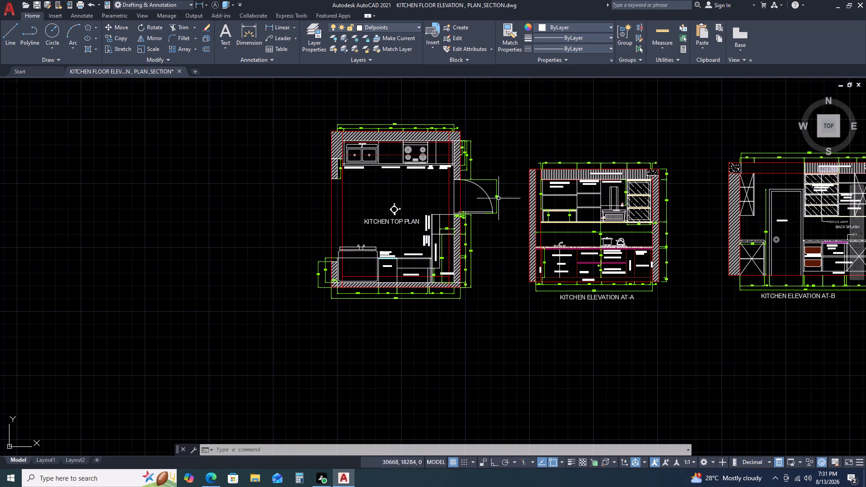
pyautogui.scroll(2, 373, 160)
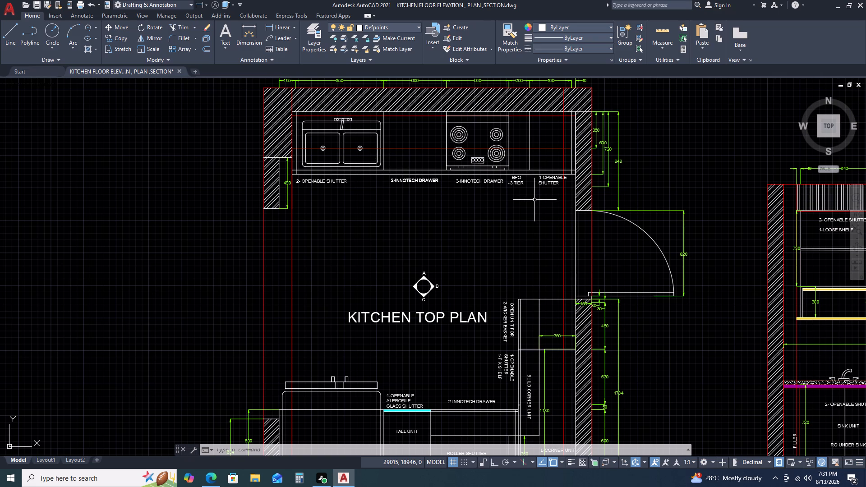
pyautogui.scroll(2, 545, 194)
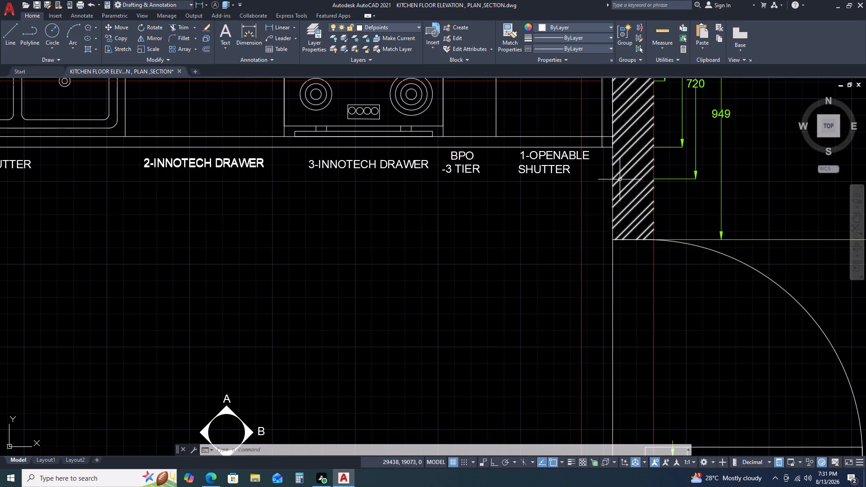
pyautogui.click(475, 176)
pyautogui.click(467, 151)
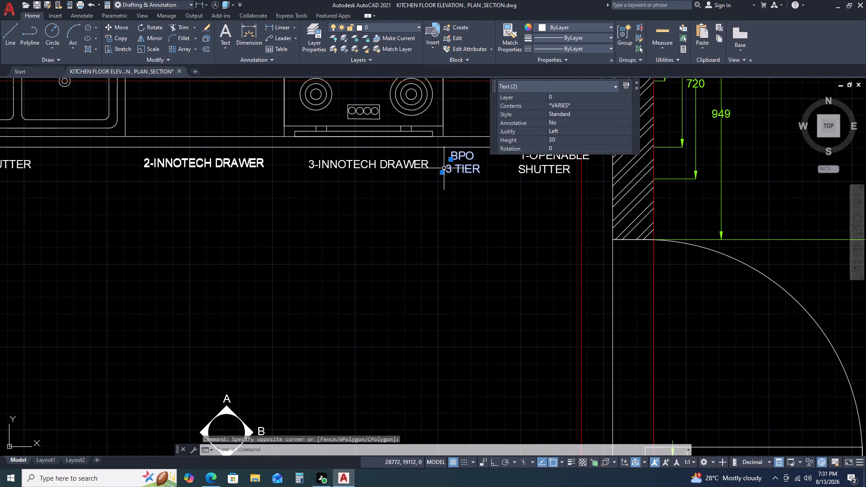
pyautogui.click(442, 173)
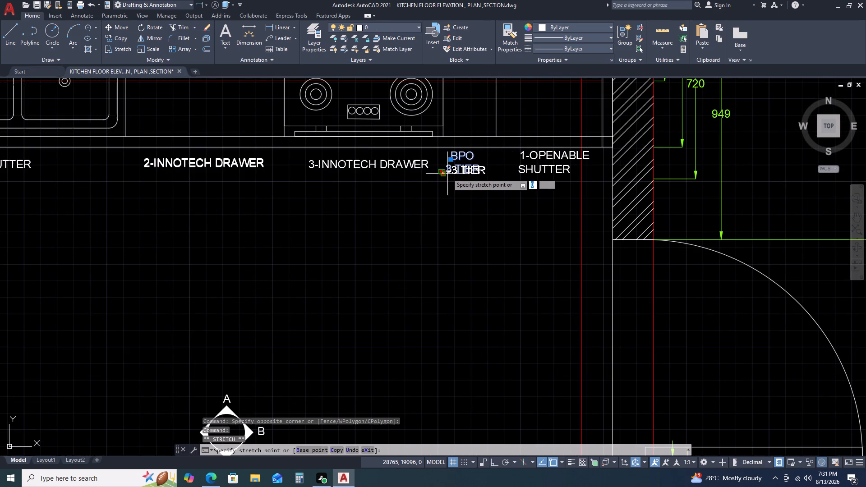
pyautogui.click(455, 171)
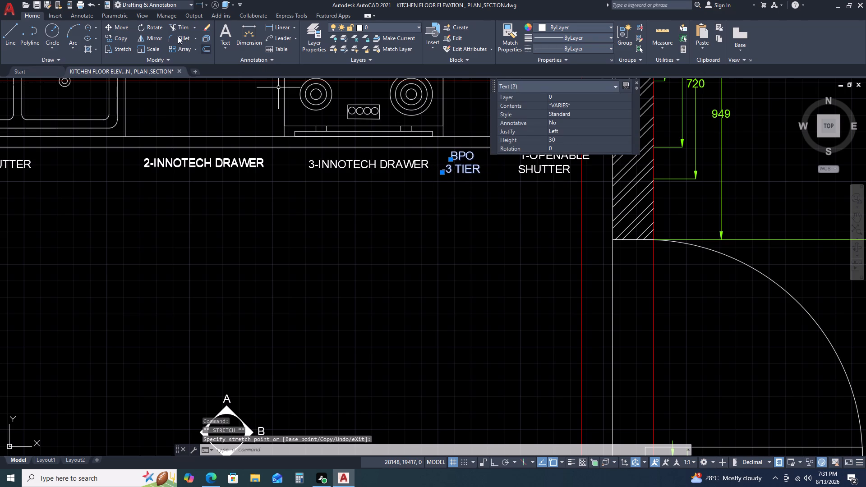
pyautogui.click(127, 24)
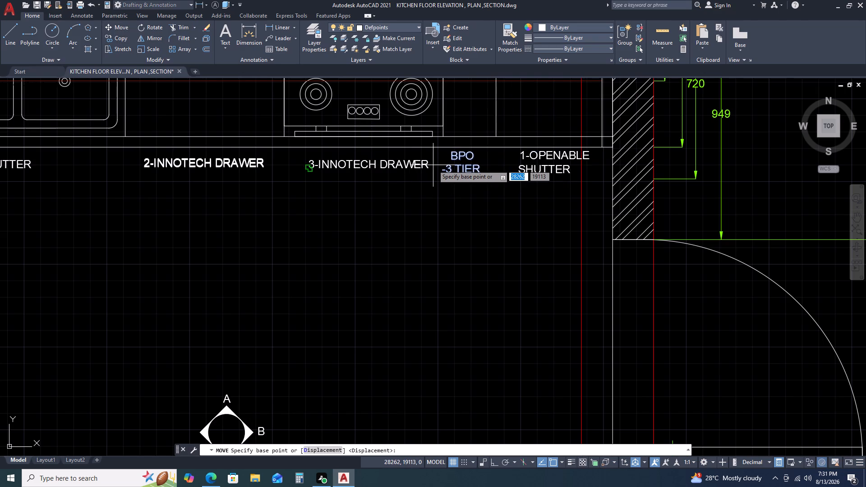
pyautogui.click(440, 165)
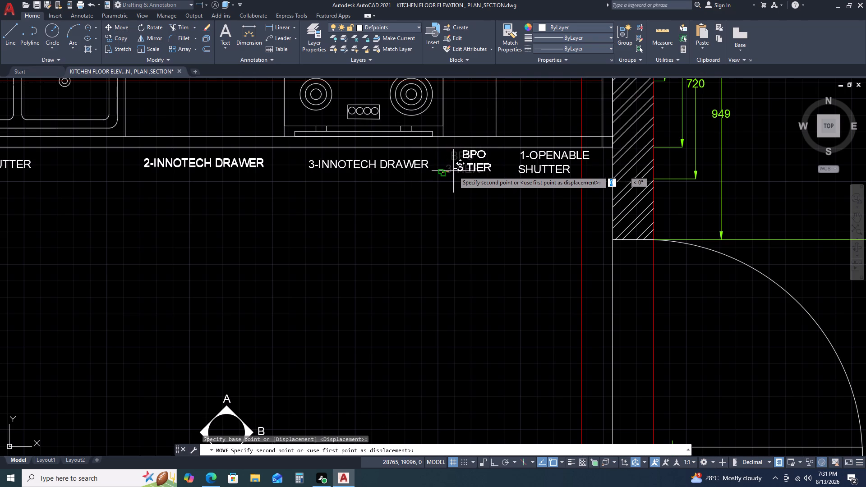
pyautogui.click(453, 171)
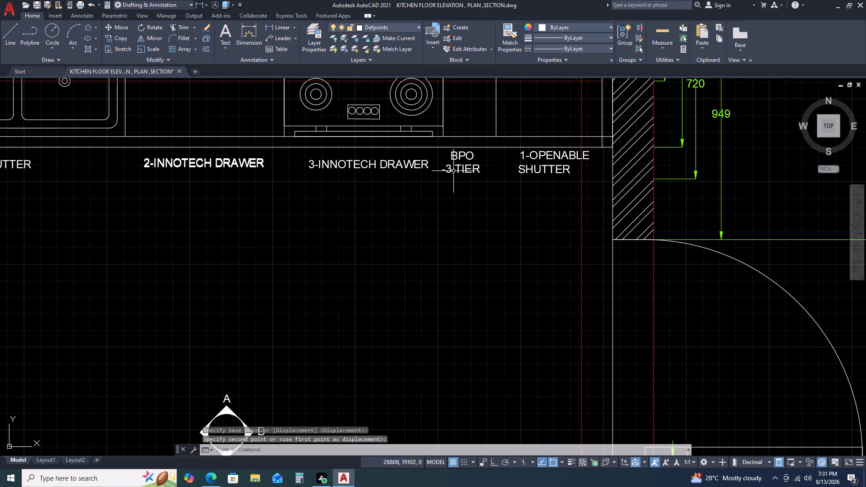
# Move both lines of the BPO -3 TIER label slightly right to sit centrally below its unit in the top plan.
pyautogui.click(455, 175)
pyautogui.click(452, 156)
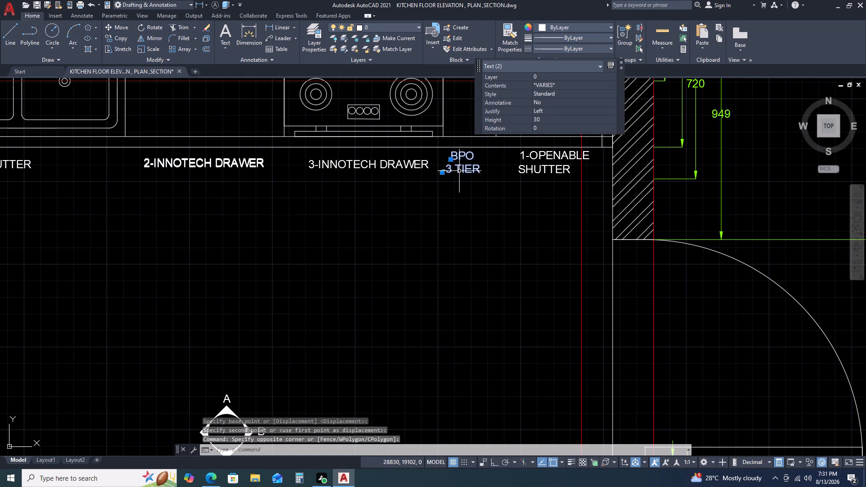
pyautogui.write('M')
pyautogui.press('space')
pyautogui.click(488, 179)
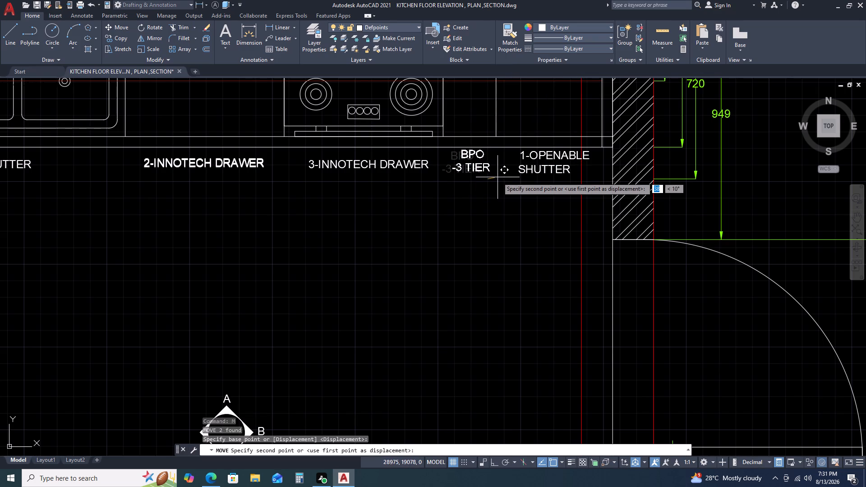
pyautogui.click(500, 179)
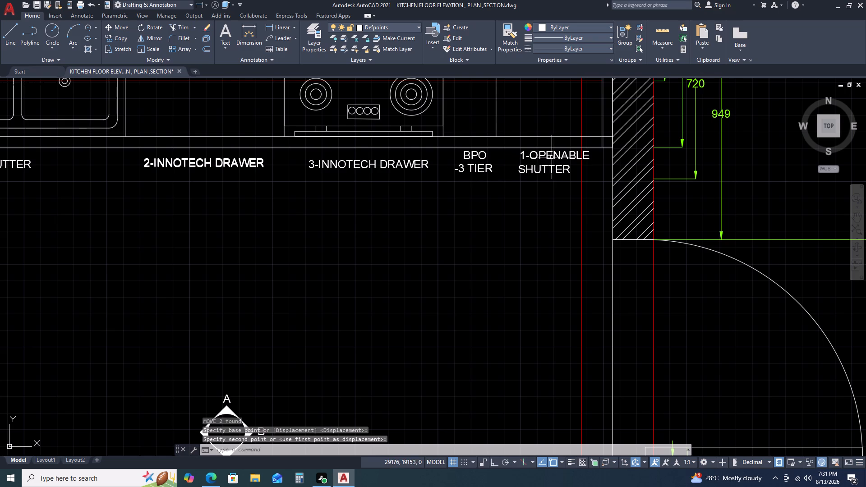
# Move the 1-OPENABLE text slightly left in the top plan so it sits centred above the word SHUTTER.
pyautogui.click(541, 154)
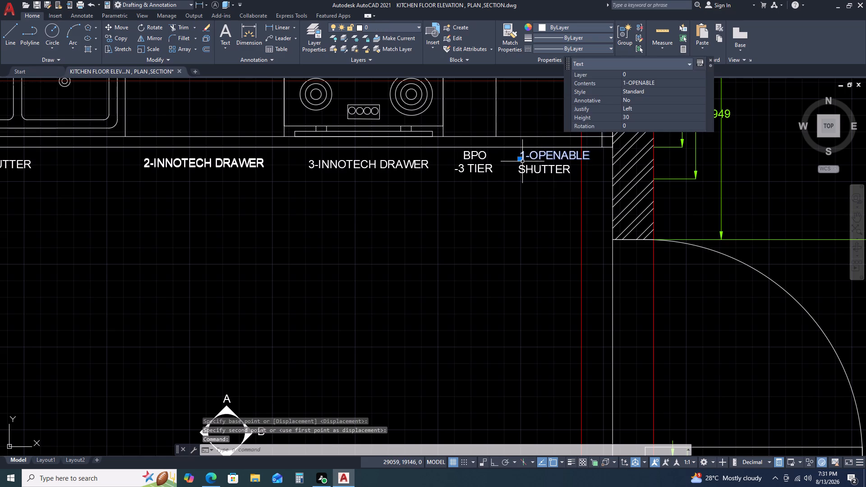
pyautogui.write('M')
pyautogui.press('space')
pyautogui.click(524, 162)
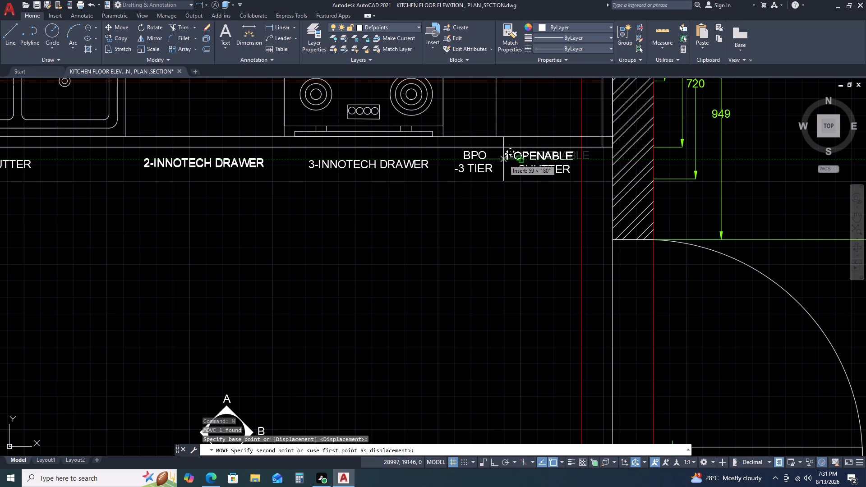
pyautogui.click(510, 160)
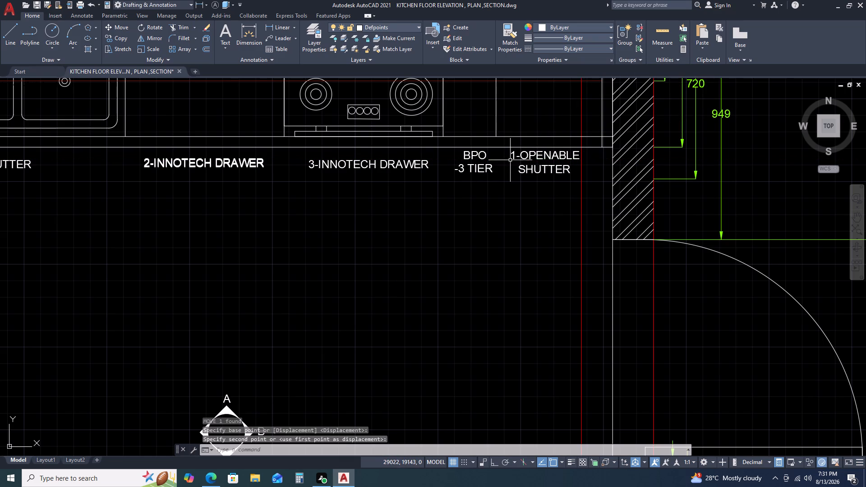
pyautogui.click(546, 175)
pyautogui.press('Escape')
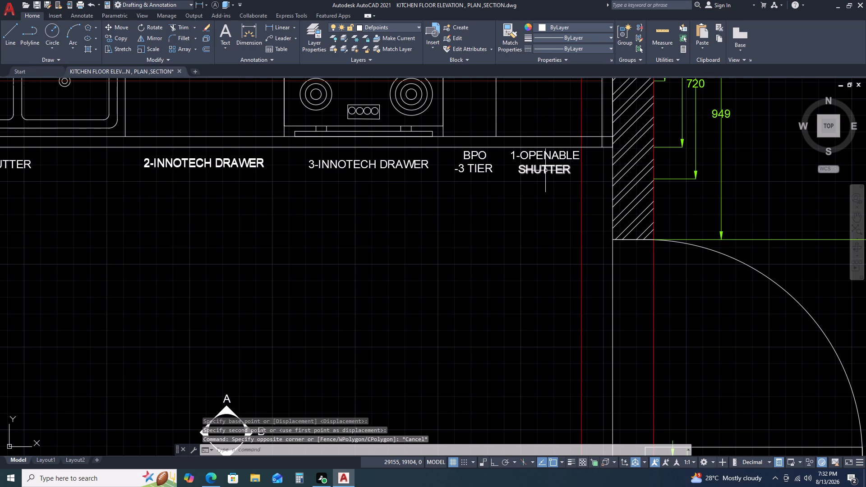
# Draw a horizontal underline about 1350 mm long just beneath the KITCHEN TOP PLAN title, spanning the full title width.
pyautogui.scroll(-2, 378, 197)
pyautogui.moveTo(398, 229); pyautogui.dragTo(404, 170, button='middle')
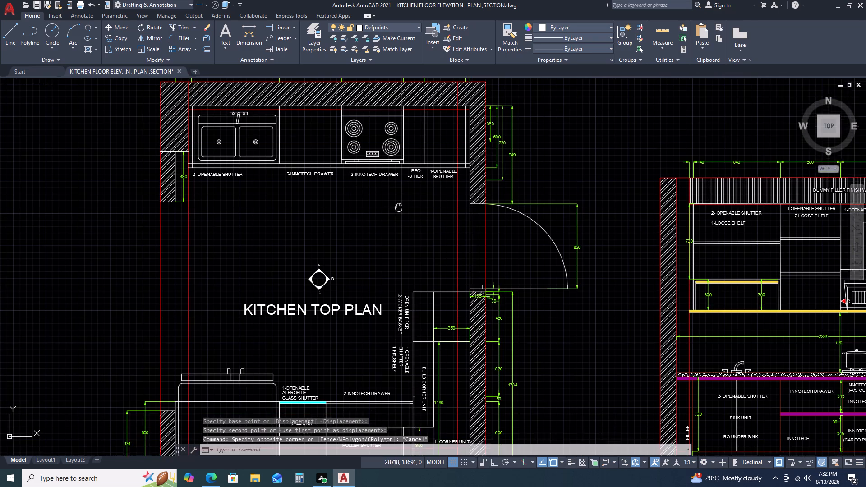
pyautogui.moveTo(404, 170); pyautogui.dragTo(408, 138, button='middle')
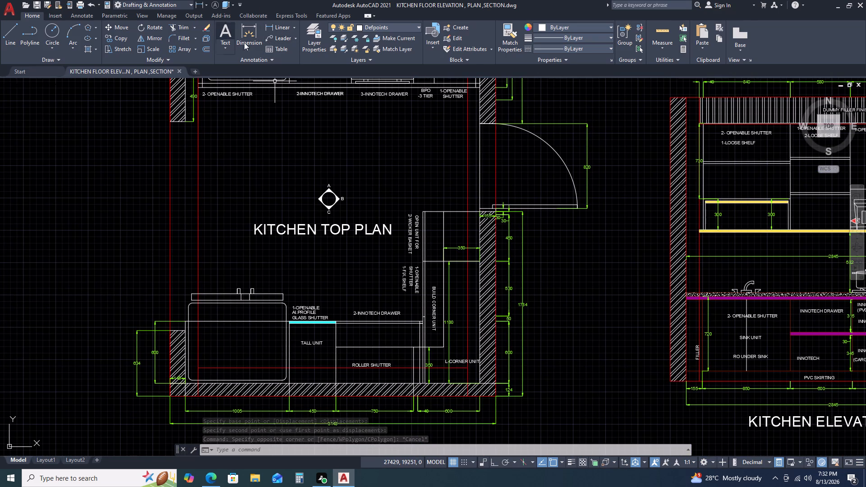
pyautogui.click(5, 26)
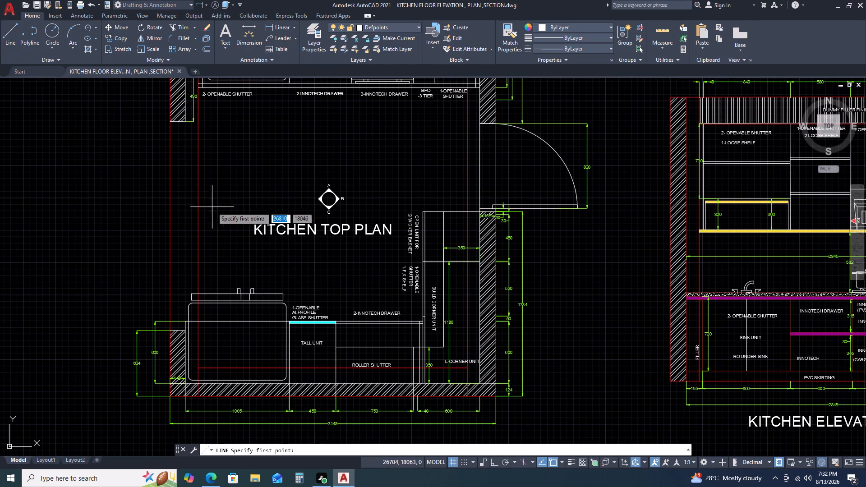
pyautogui.scroll(3, 247, 263)
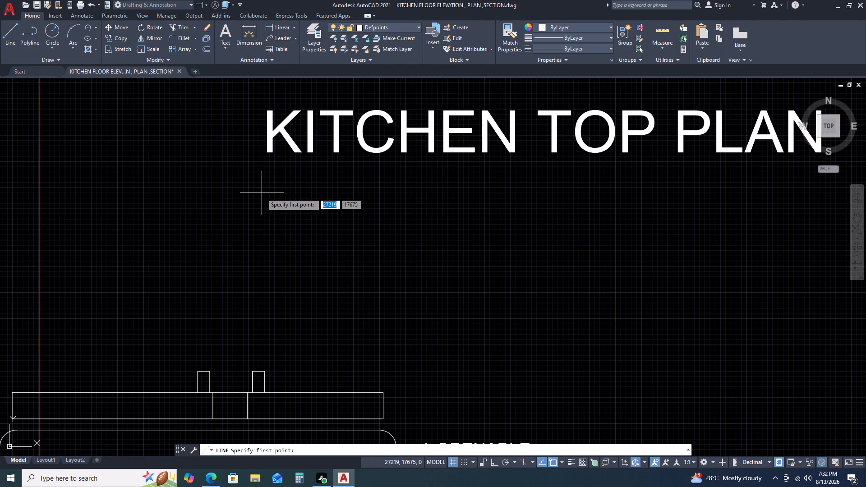
pyautogui.click(262, 193)
pyautogui.scroll(-3, 351, 199)
pyautogui.scroll(2, 472, 200)
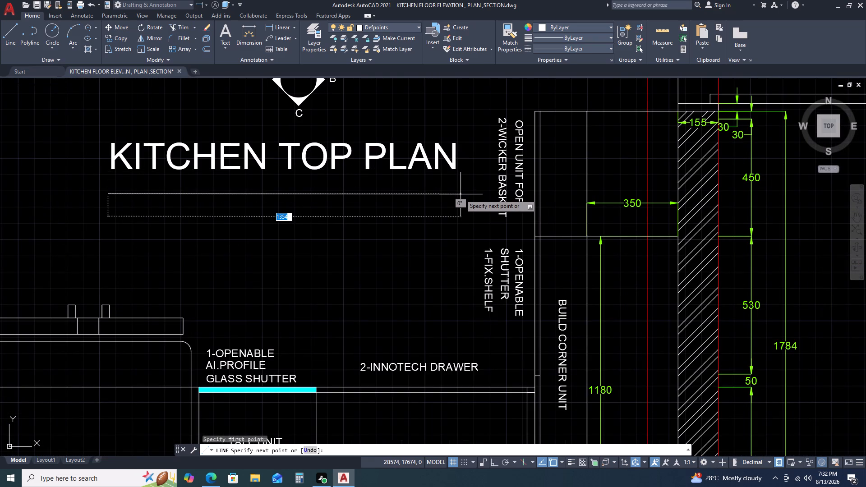
pyautogui.press('F8')
pyautogui.click(460, 194)
pyautogui.press('Escape')
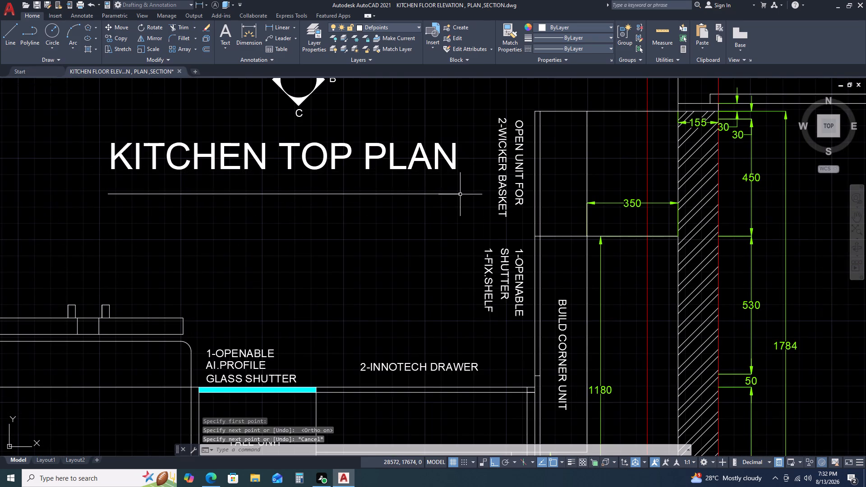
# Add a linear dimension for the thickness of the top plan's upper left wall, just below the hatched wall's lower end.
pyautogui.scroll(-2, 421, 199)
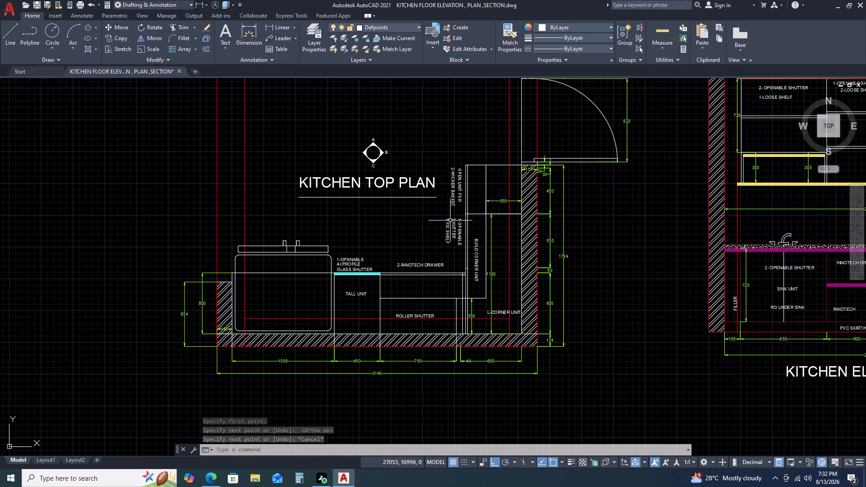
pyautogui.scroll(-1, 472, 168)
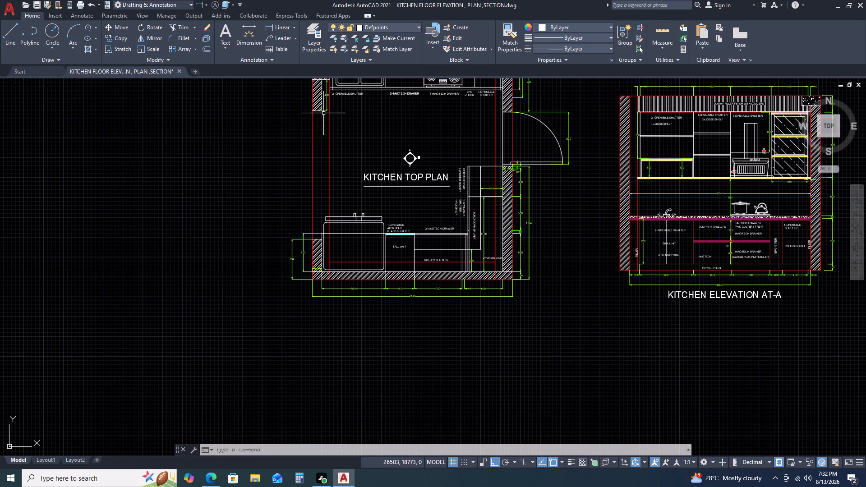
pyautogui.scroll(1, 323, 107)
pyautogui.moveTo(323, 107); pyautogui.dragTo(331, 169, button='middle')
pyautogui.middleClick(333, 183)
pyautogui.scroll(3, 305, 182)
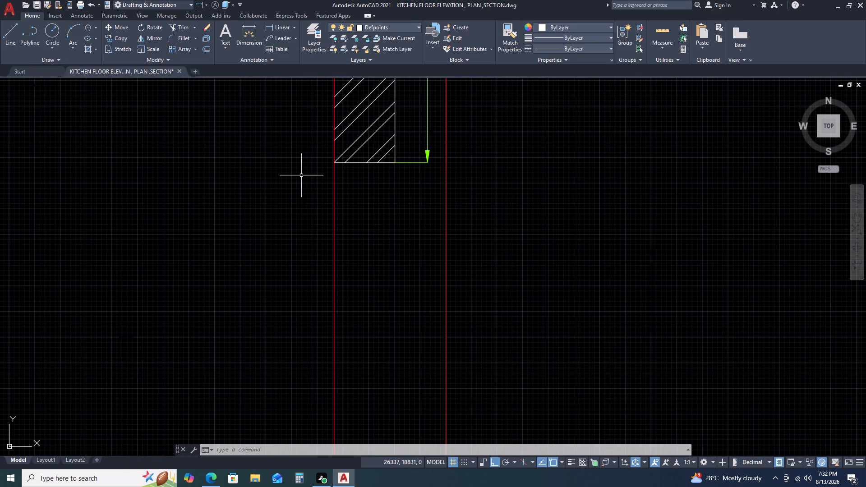
pyautogui.doubleClick(281, 28)
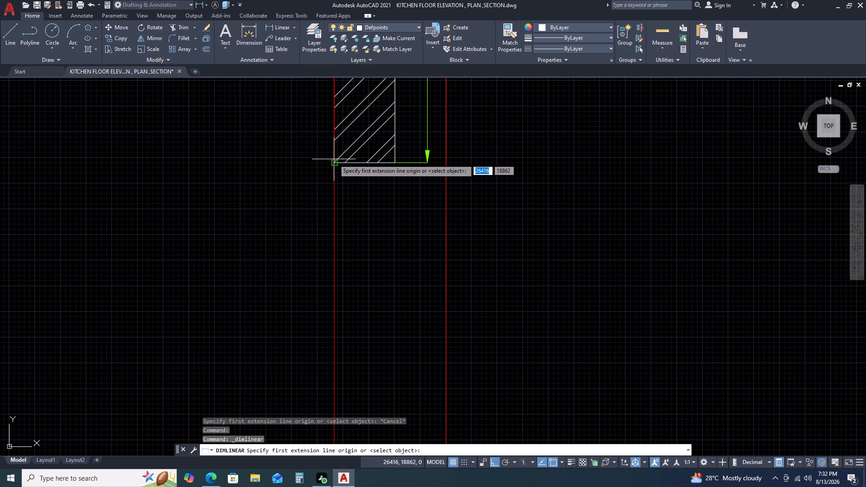
pyautogui.click(333, 161)
pyautogui.click(397, 162)
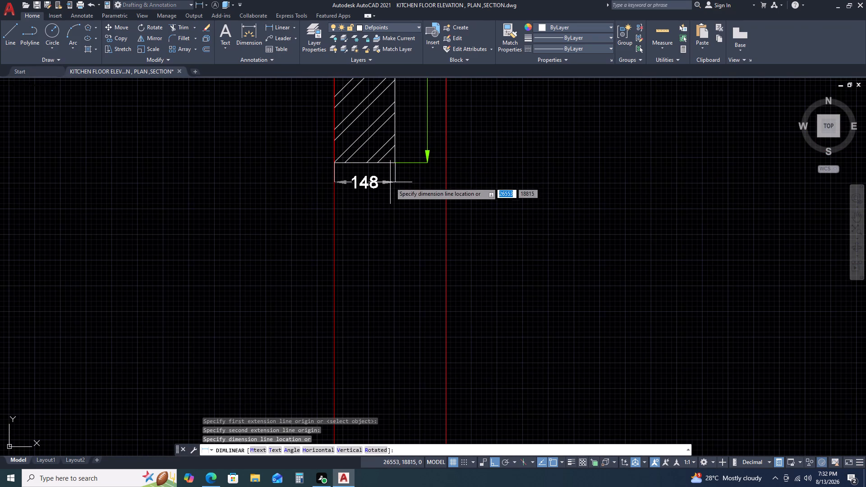
pyautogui.click(390, 182)
pyautogui.rightClick(272, 165)
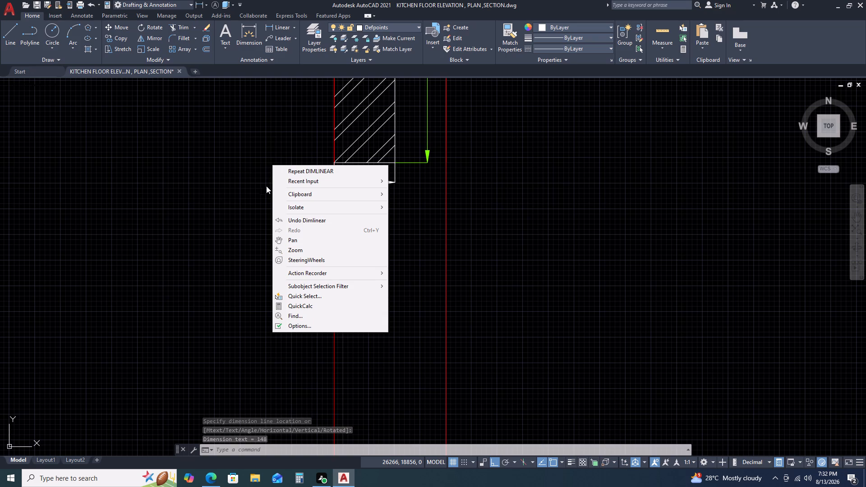
pyautogui.press('Escape')
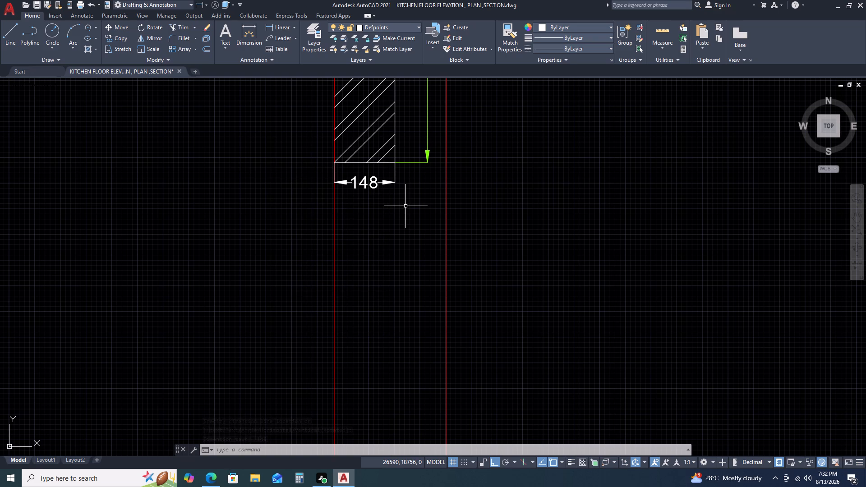
# Match the properties of the new wall-thickness dimension to the green vertical dimension beside the upper left wall.
pyautogui.press('m')
pyautogui.write('A')
pyautogui.press('space')
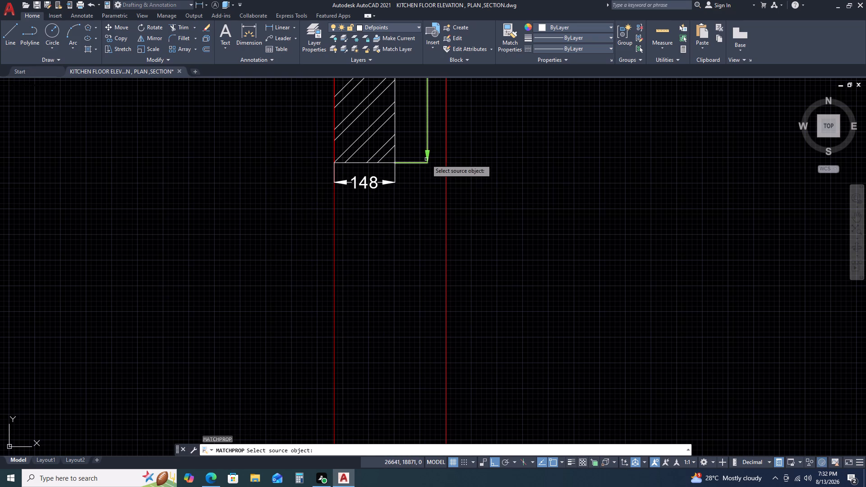
# Match the properties of the green 490 dimension onto the white 148 dimension below the hatched wall stub.
pyautogui.click(426, 159)
pyautogui.click(382, 184)
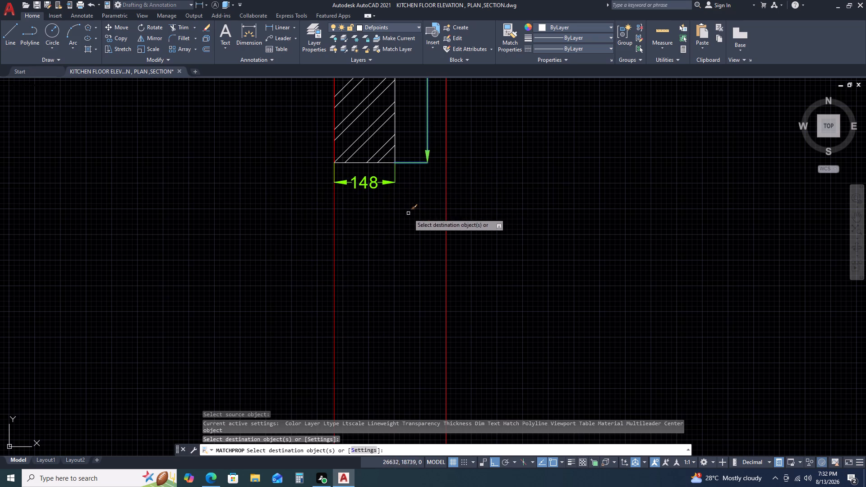
pyautogui.press('Escape')
# Shift the vertical 634 and 600 dimensions closer to the hatched wall at the kitchen top plan's lower-left corner.
pyautogui.scroll(-2, 396, 207)
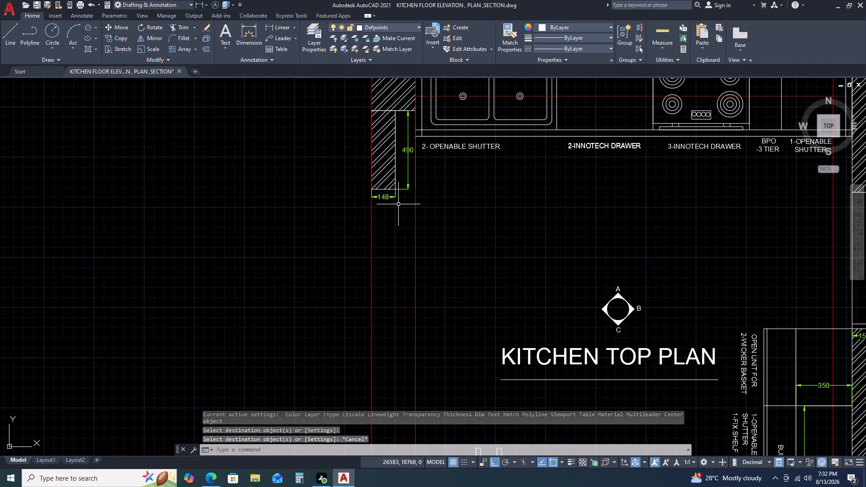
pyautogui.scroll(-1, 397, 205)
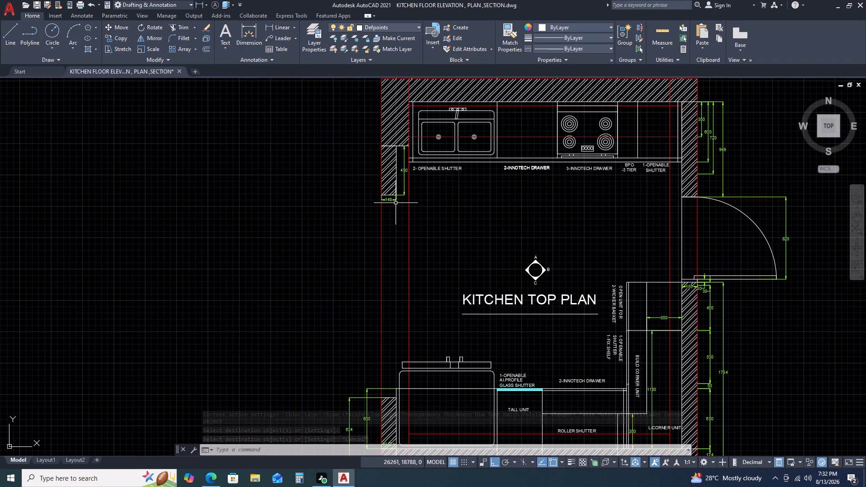
pyautogui.moveTo(533, 271); pyautogui.dragTo(500, 163, button='middle')
pyautogui.moveTo(552, 253); pyautogui.dragTo(526, 178, button='middle')
pyautogui.middleClick(525, 173)
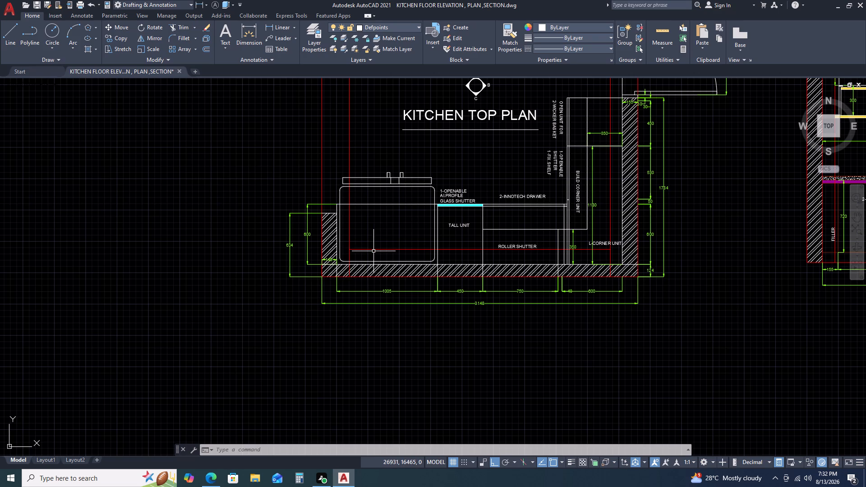
pyautogui.scroll(2, 296, 262)
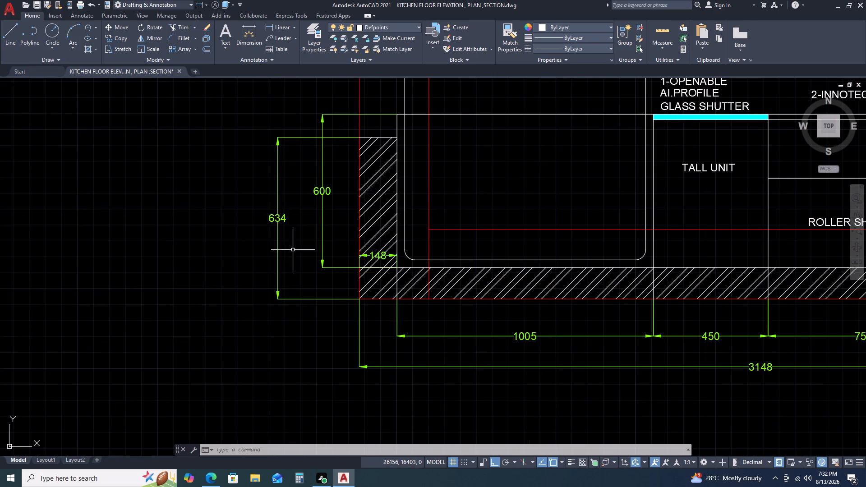
pyautogui.click(285, 234)
pyautogui.click(270, 223)
pyautogui.click(276, 219)
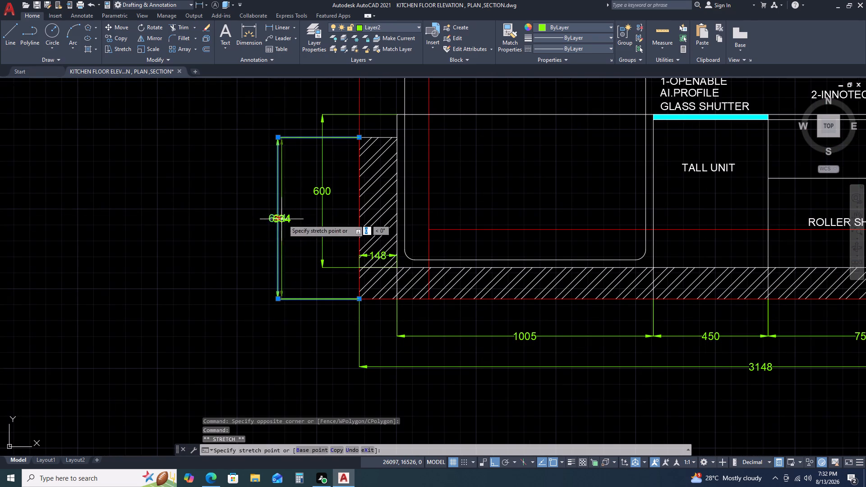
pyautogui.click(303, 223)
pyautogui.click(323, 212)
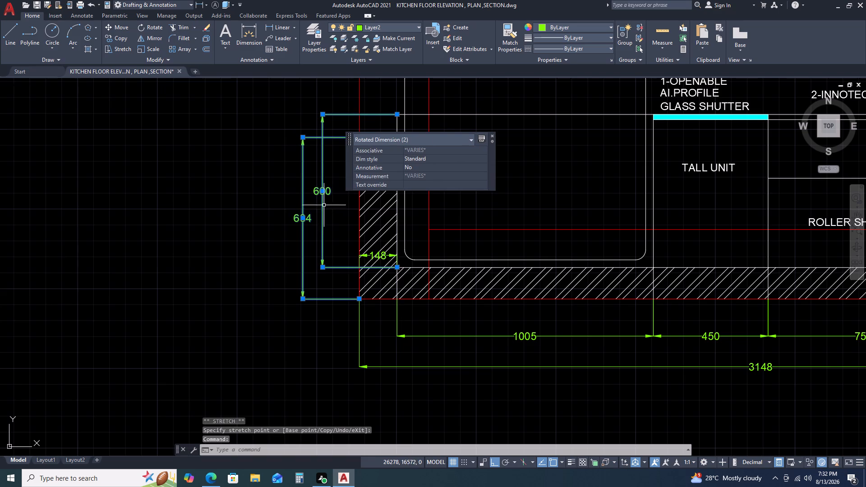
pyautogui.click(321, 192)
pyautogui.click(341, 194)
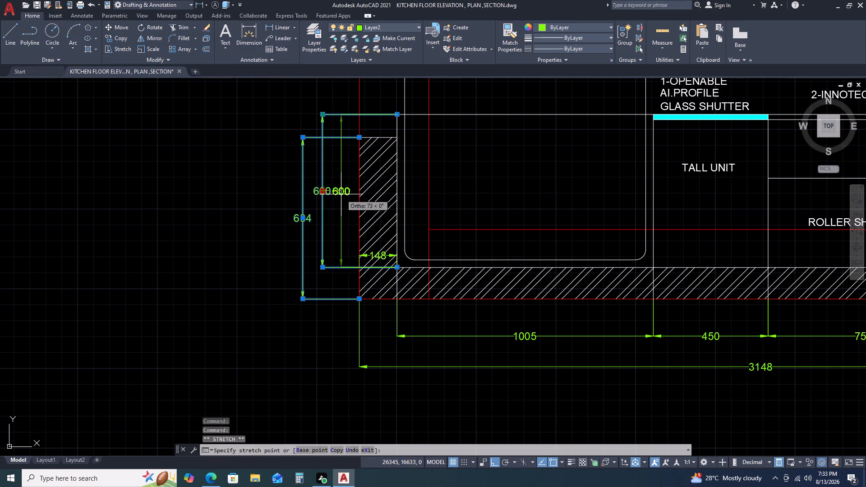
pyautogui.click(304, 219)
pyautogui.click(313, 217)
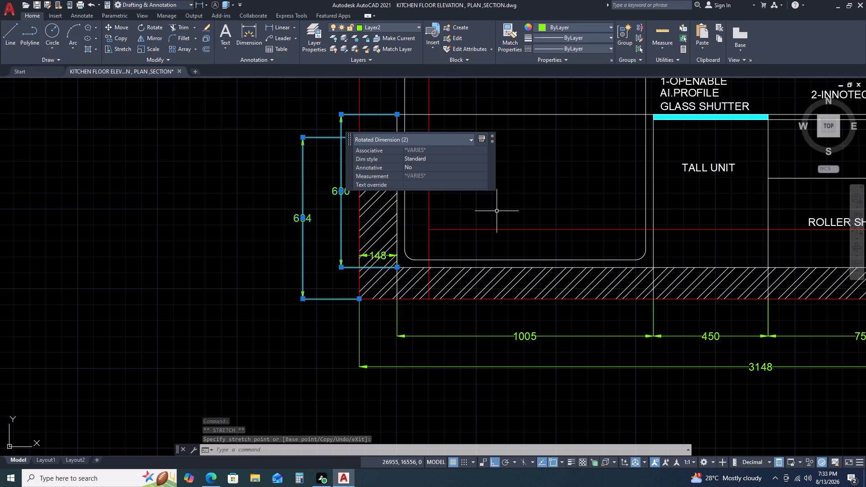
# Examine the kitchen top plan's dimensions and labels around the lower units, the door side and the upper counter.
pyautogui.scroll(-2, 495, 213)
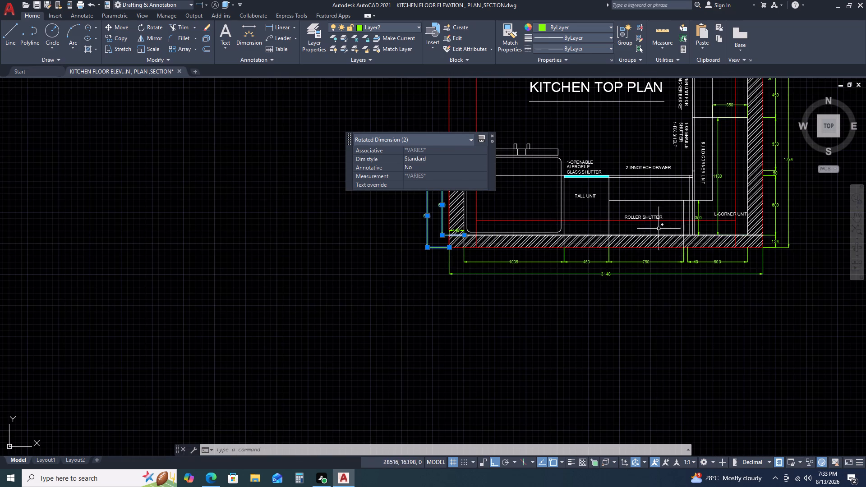
pyautogui.moveTo(664, 228); pyautogui.dragTo(521, 224, button='middle')
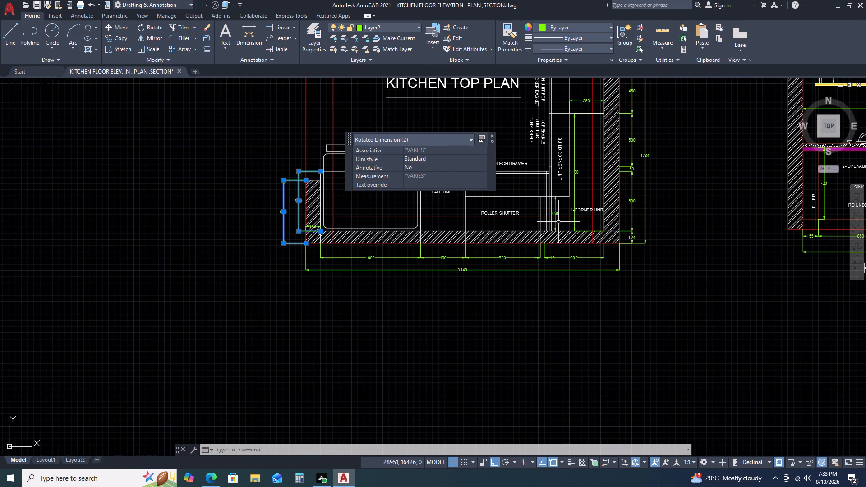
pyautogui.scroll(2, 600, 198)
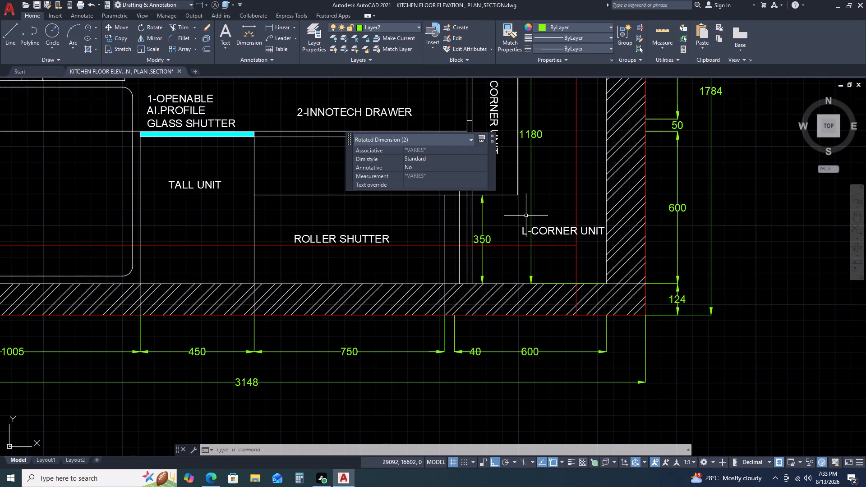
pyautogui.scroll(-1, 535, 216)
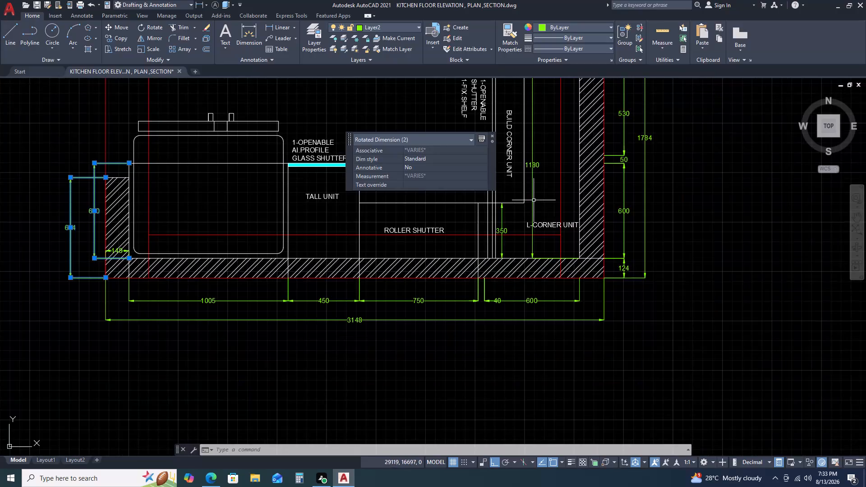
pyautogui.moveTo(534, 199); pyautogui.dragTo(538, 210, button='middle')
pyautogui.moveTo(542, 226); pyautogui.dragTo(551, 257, button='middle')
pyautogui.middleClick(612, 267)
pyautogui.moveTo(565, 229); pyautogui.dragTo(726, 287, button='middle')
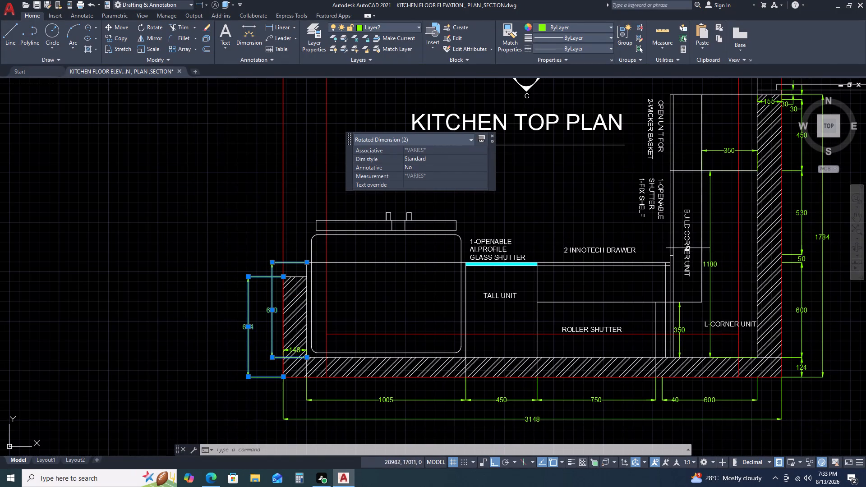
pyautogui.moveTo(669, 204); pyautogui.dragTo(638, 227, button='middle')
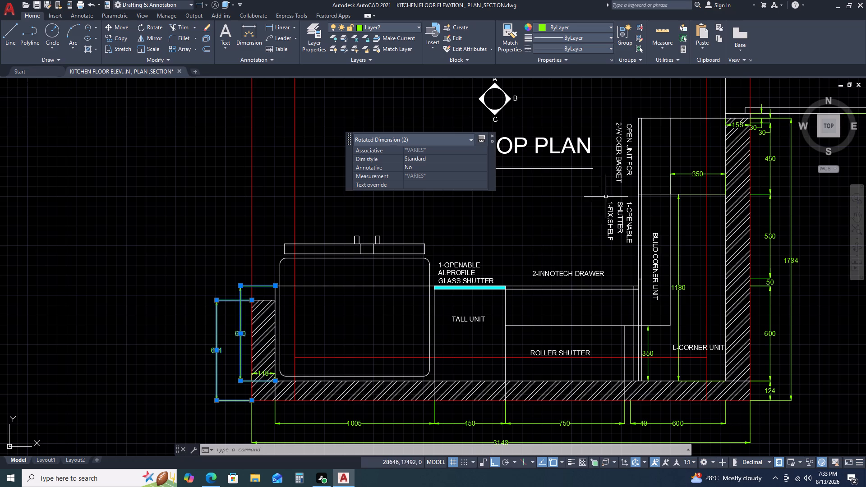
pyautogui.scroll(2, 635, 132)
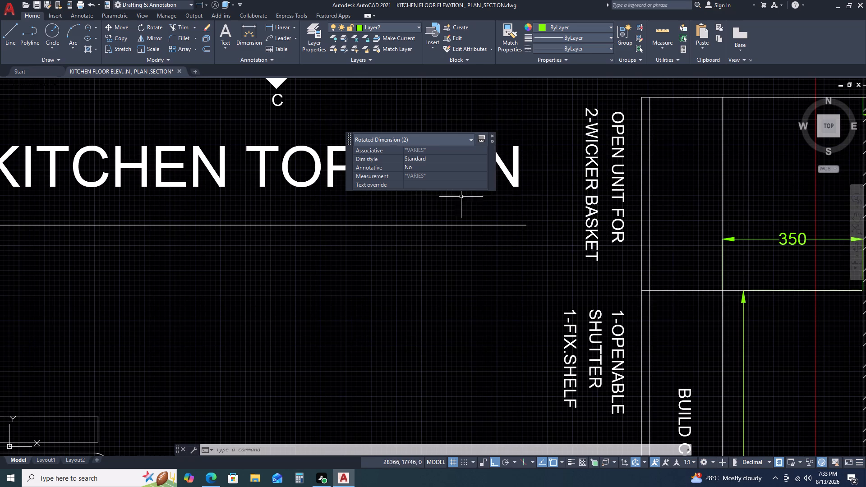
pyautogui.scroll(-5, 548, 205)
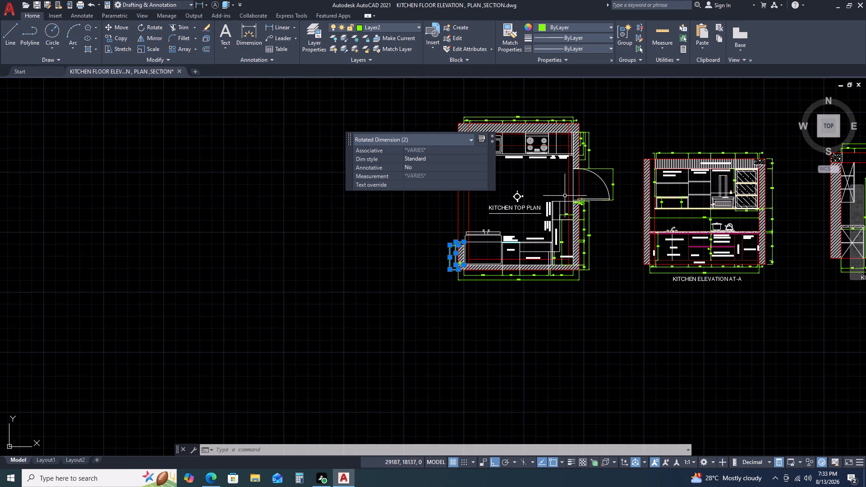
pyautogui.press('Escape')
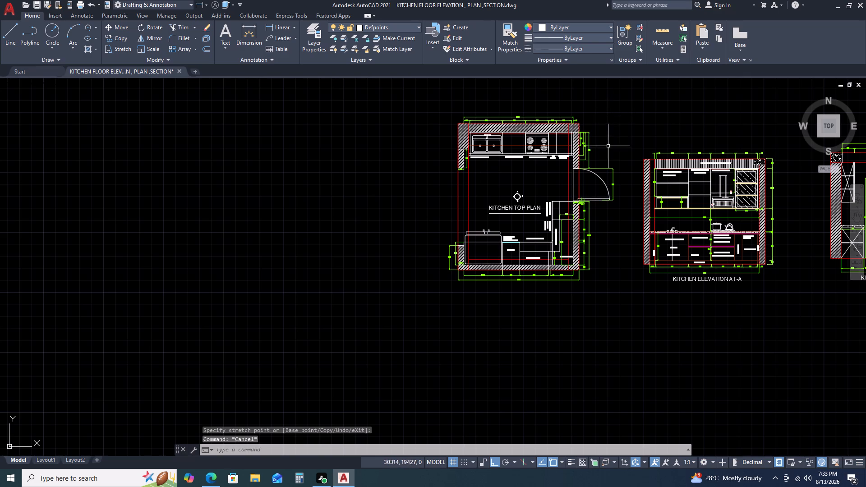
pyautogui.scroll(1, 622, 180)
pyautogui.scroll(2, 577, 138)
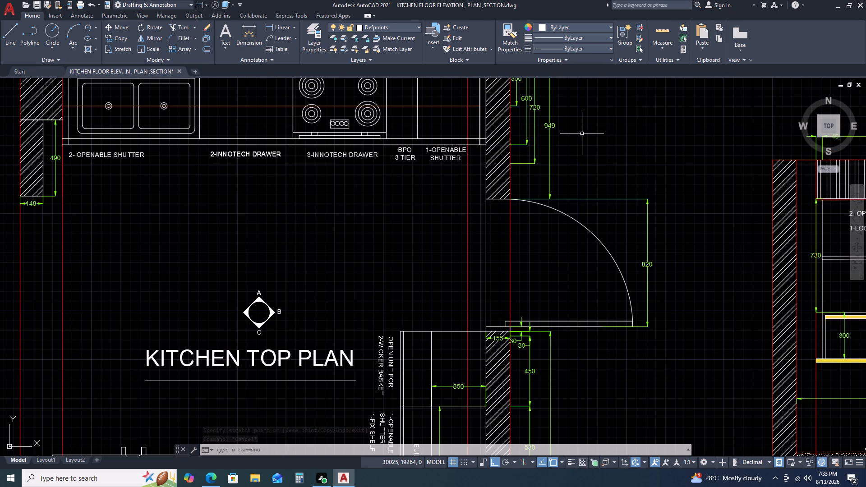
pyautogui.moveTo(596, 124); pyautogui.dragTo(588, 188, button='middle')
pyautogui.scroll(-2, 583, 202)
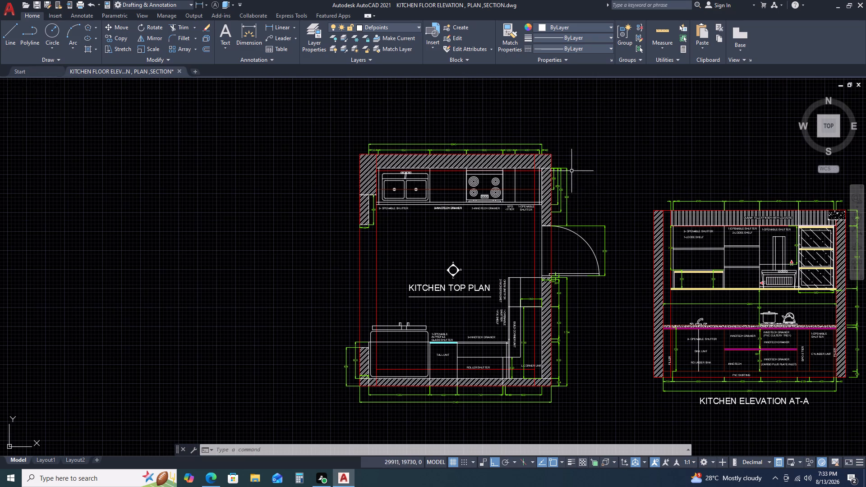
pyautogui.scroll(2, 561, 165)
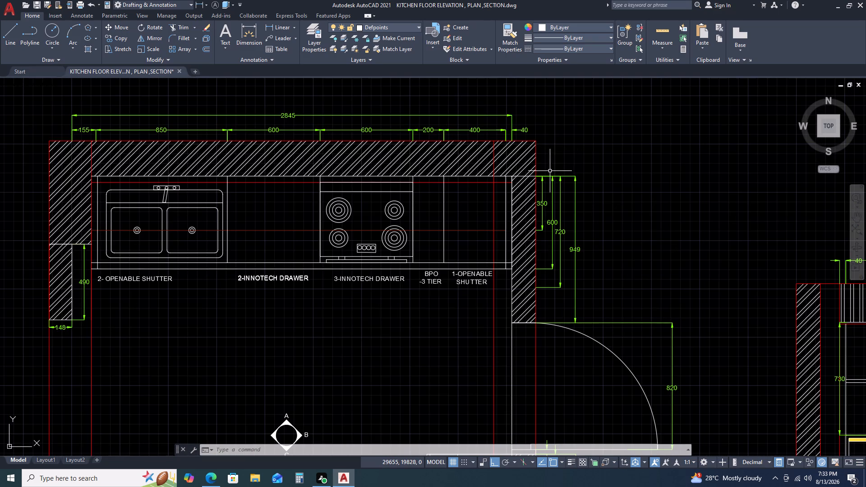
pyautogui.scroll(-2, 526, 178)
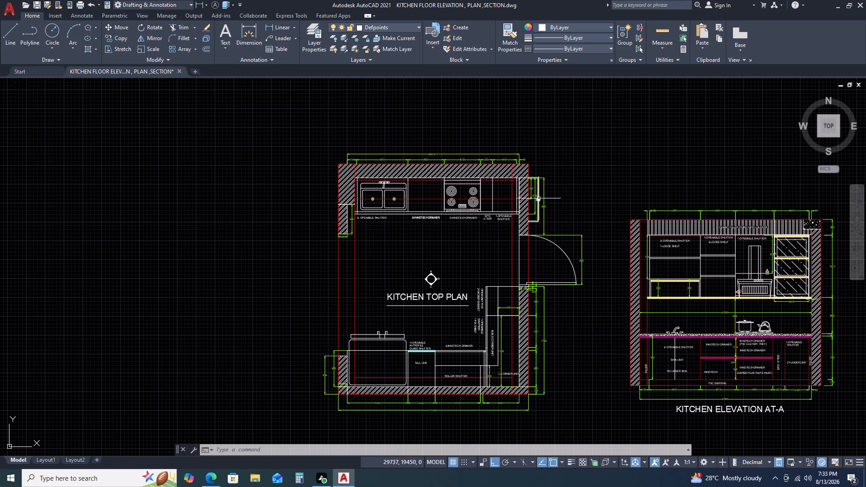
# Draw a three-sided line outline, 155 wide and 30 deep, on the wall end at the door opening's lower jamb.
pyautogui.scroll(2, 527, 233)
pyautogui.write('L')
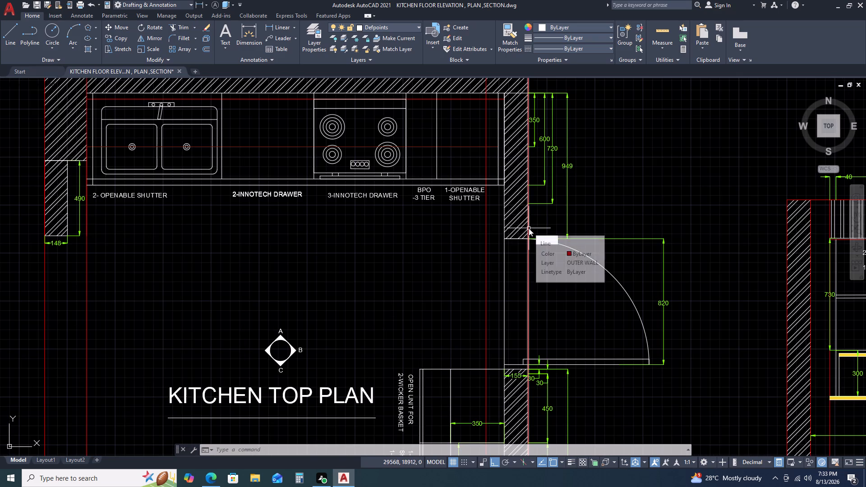
pyautogui.press('space')
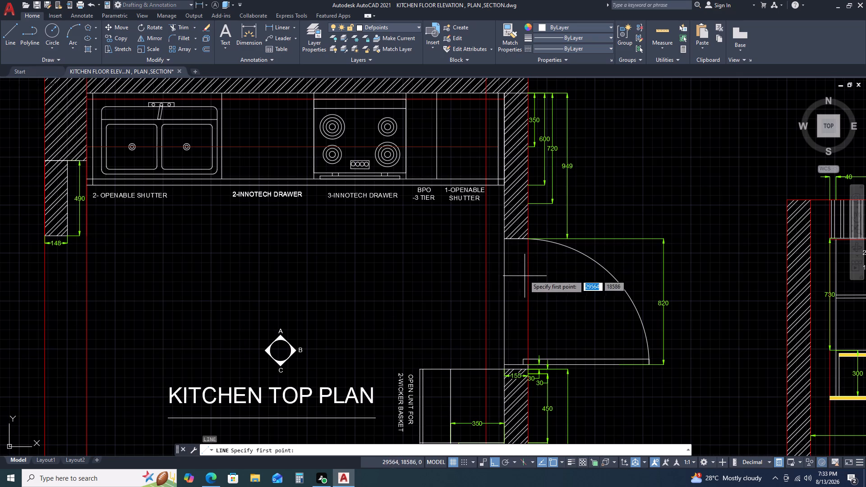
pyautogui.scroll(3, 501, 371)
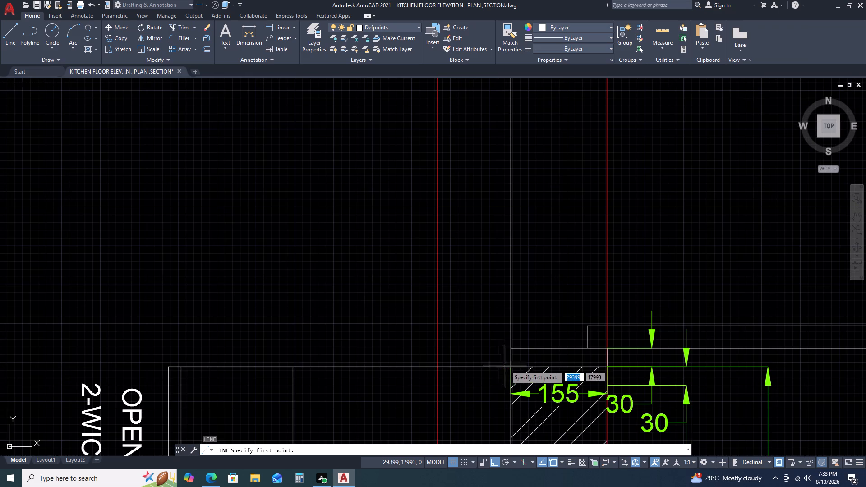
pyautogui.click(511, 368)
pyautogui.click(513, 350)
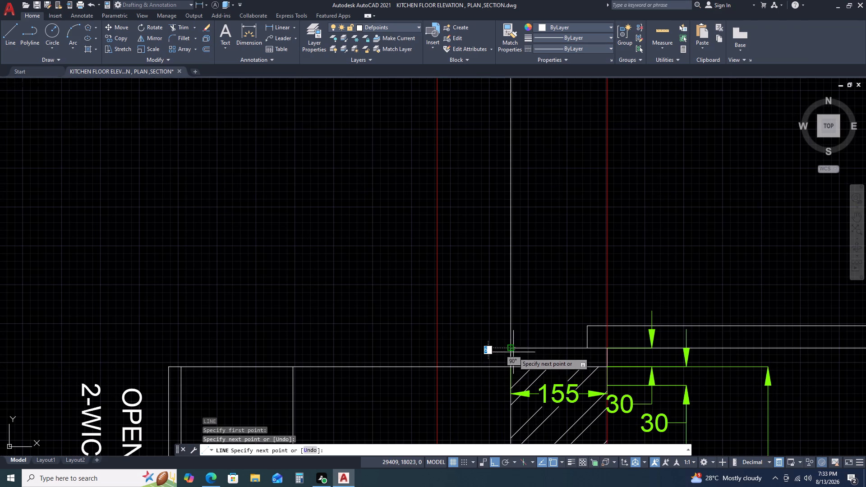
pyautogui.click(605, 347)
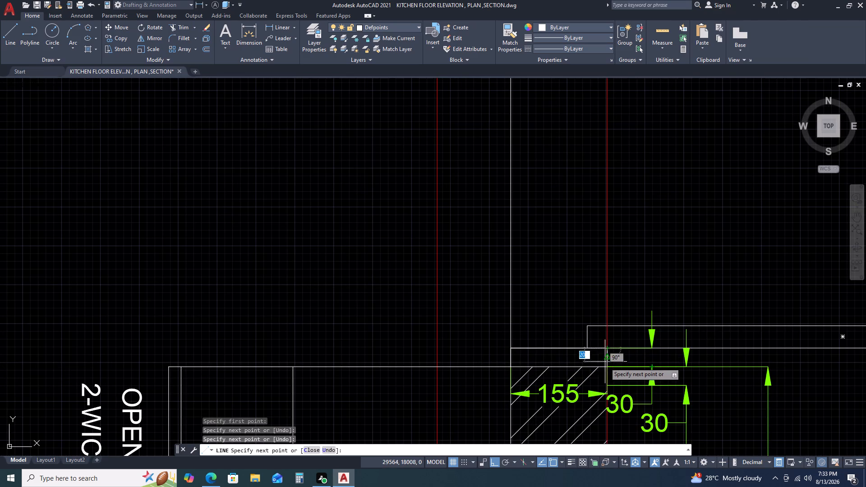
pyautogui.click(607, 366)
pyautogui.press('Escape')
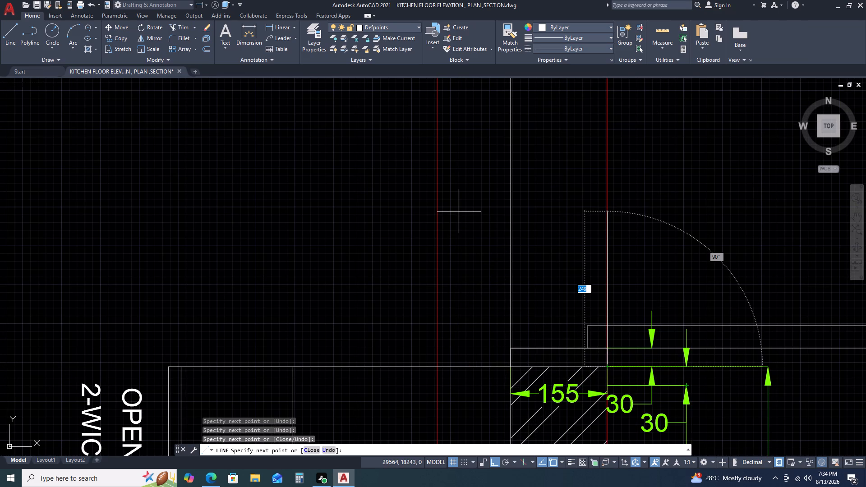
# Mirror the jamb outline to the door opening's upper side about a horizontal line through the 820 dimension's midpoint, keeping the original.
pyautogui.scroll(-1, 458, 211)
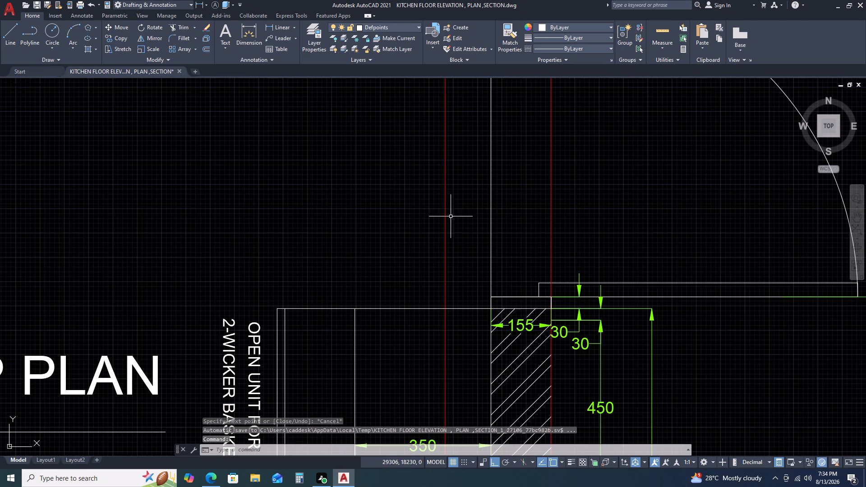
pyautogui.scroll(2, 521, 294)
pyautogui.moveTo(429, 293); pyautogui.dragTo(431, 299)
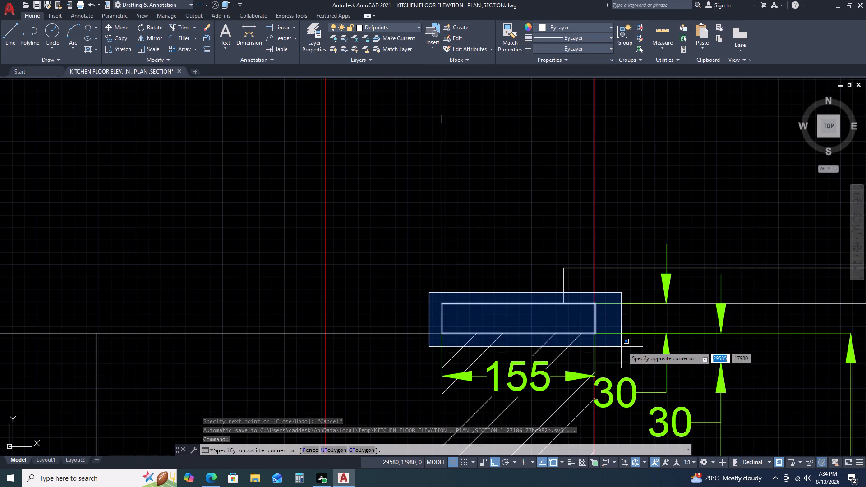
pyautogui.click(615, 341)
pyautogui.write('MI')
pyautogui.press('space')
pyautogui.scroll(-1, 746, 0)
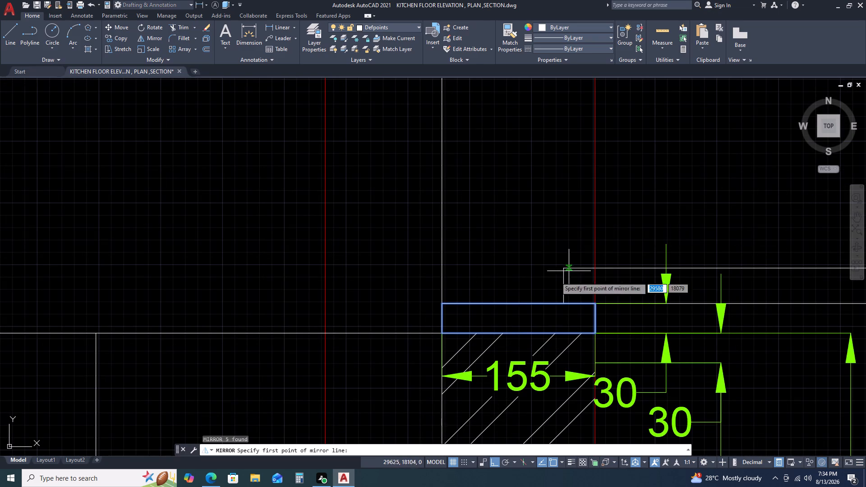
pyautogui.scroll(-4, 531, 269)
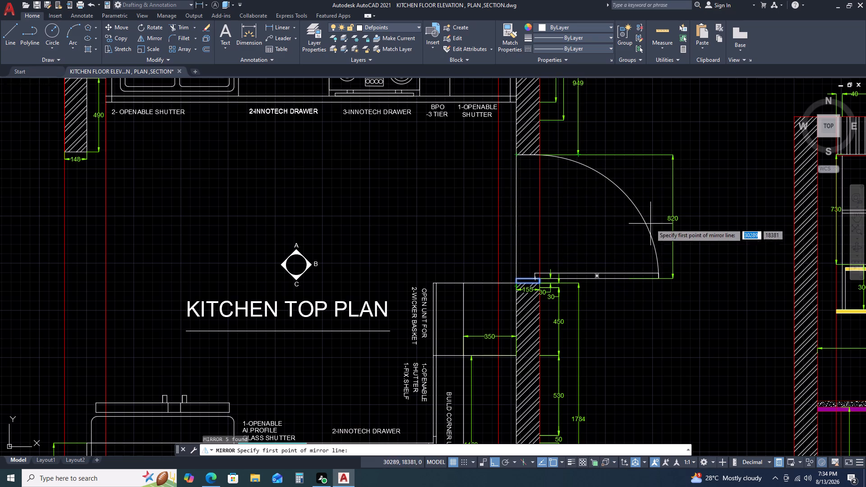
pyautogui.click(675, 217)
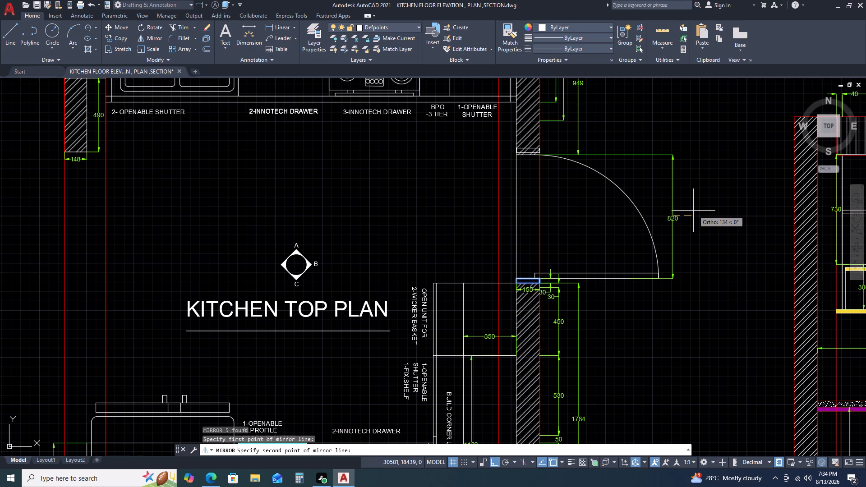
pyautogui.click(706, 210)
pyautogui.click(731, 243)
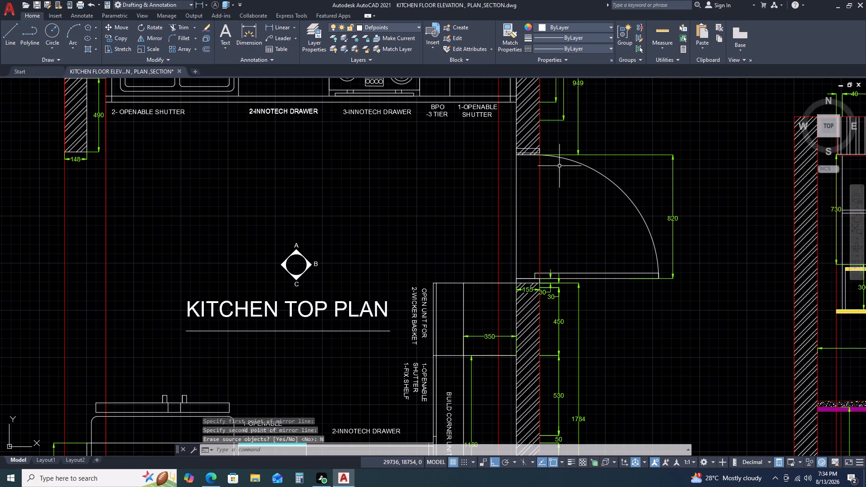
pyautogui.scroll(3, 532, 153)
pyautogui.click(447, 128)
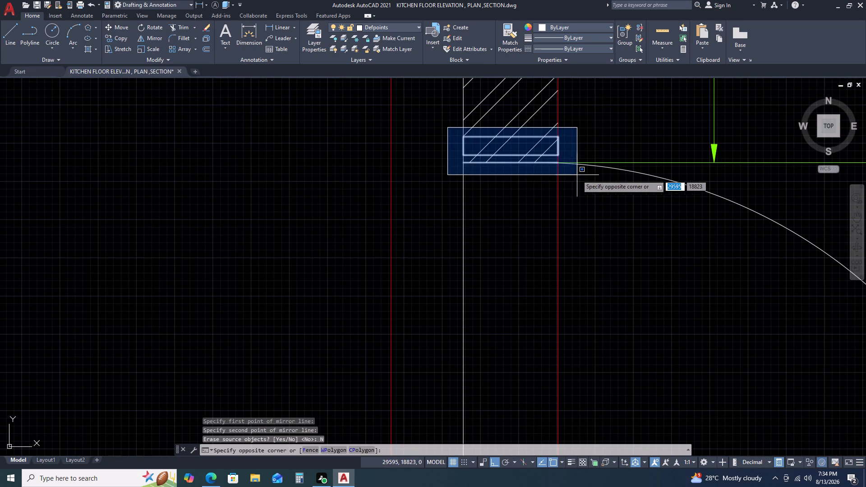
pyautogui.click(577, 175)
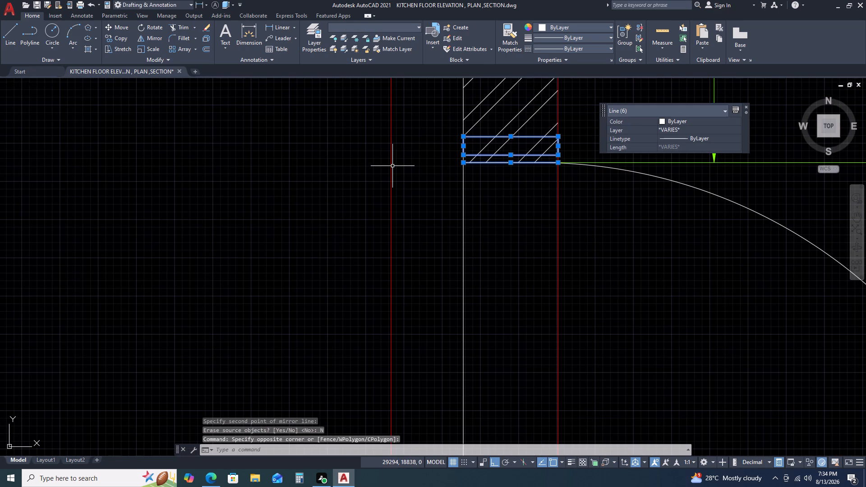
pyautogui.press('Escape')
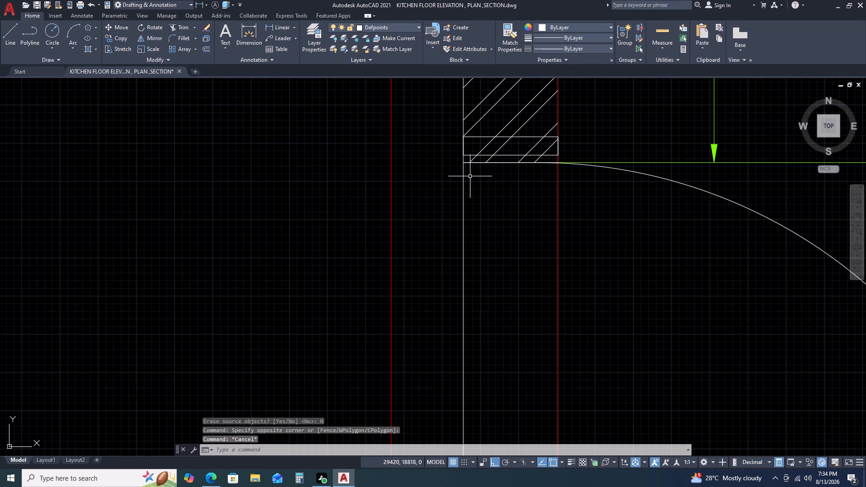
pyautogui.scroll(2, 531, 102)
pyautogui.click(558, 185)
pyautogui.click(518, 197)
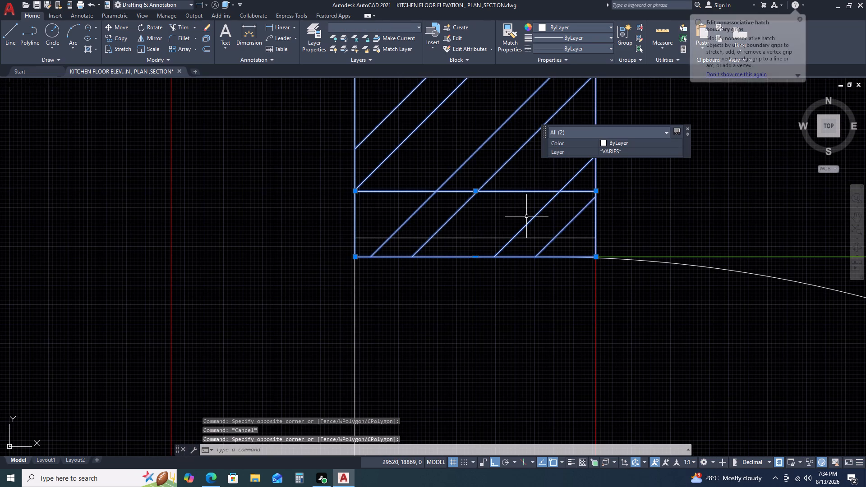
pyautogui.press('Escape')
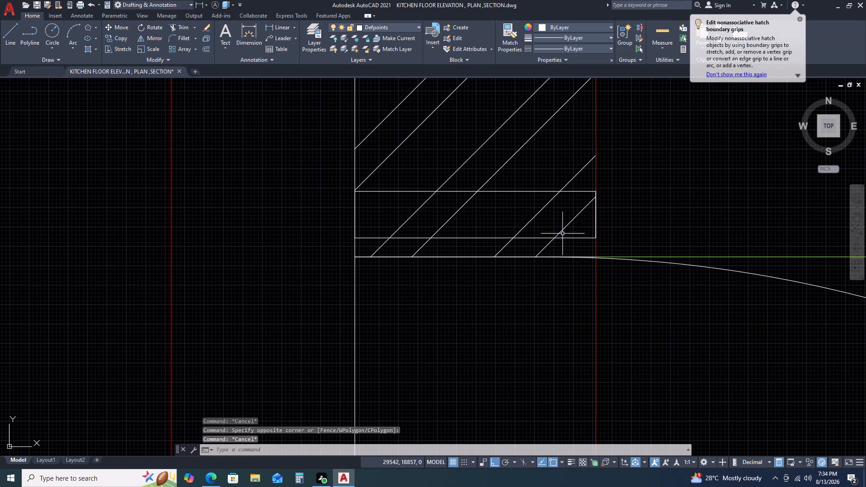
# Move the four-line upper jamb rectangle straight down so its top edge sits on the wall end at the door opening.
pyautogui.click(573, 238)
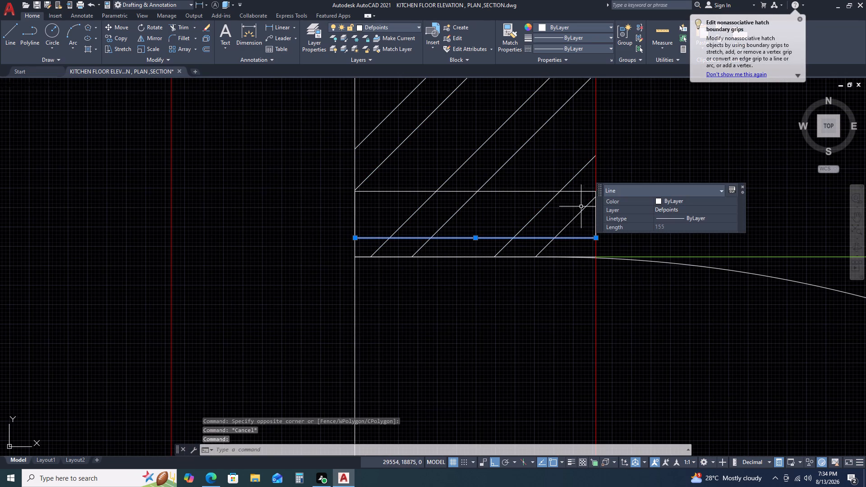
pyautogui.moveTo(564, 214); pyautogui.dragTo(493, 221, button='middle')
pyautogui.click(495, 199)
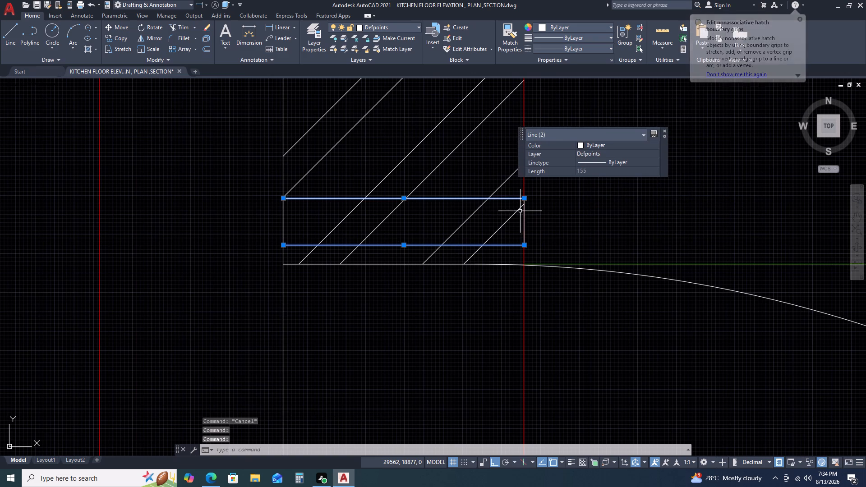
pyautogui.click(525, 211)
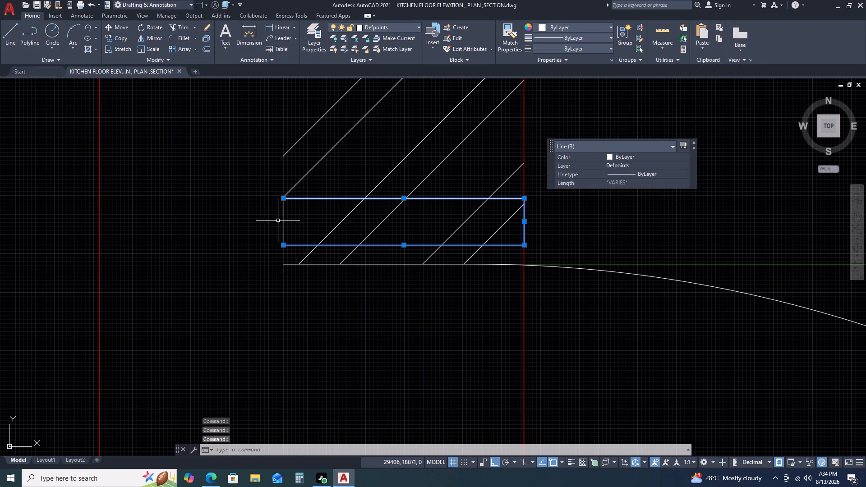
pyautogui.click(283, 214)
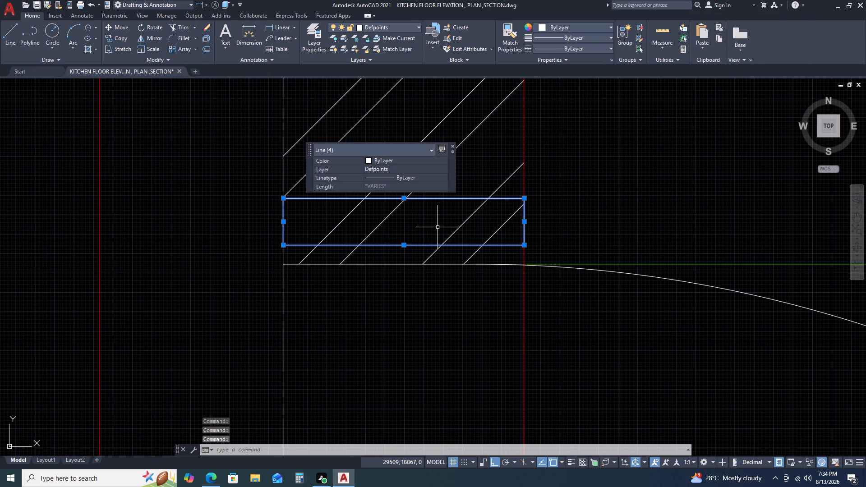
pyautogui.write('M')
pyautogui.press('space')
pyautogui.click(524, 198)
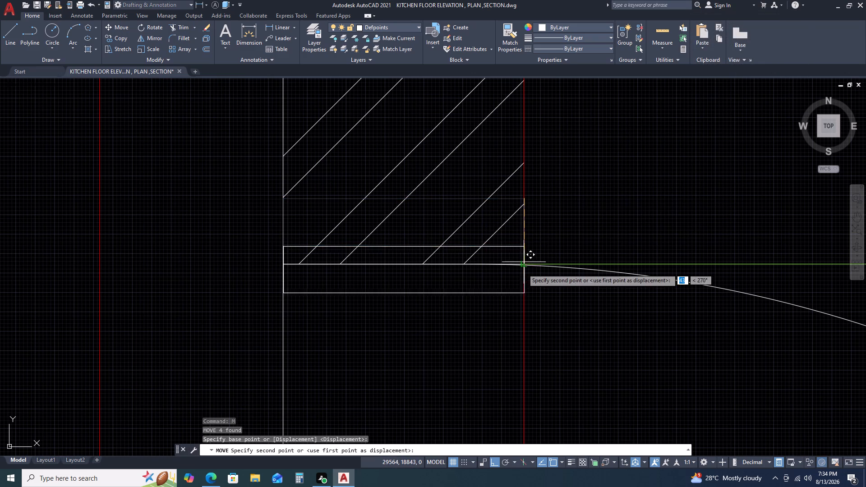
pyautogui.click(523, 264)
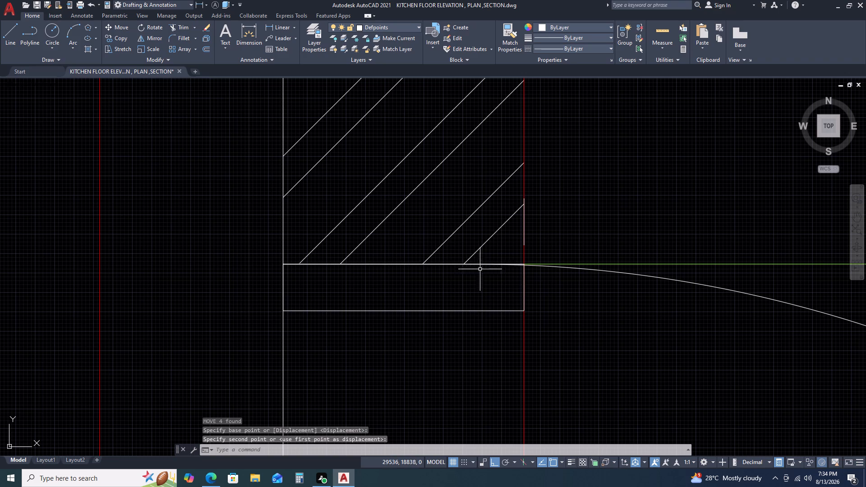
# Erase the extra line along the upper wall end, over the moved jamb's top edge.
pyautogui.click(483, 263)
pyautogui.press('Delete')
# Erase the line along the lower jamb's top edge, level with the closed edge of the door opening.
pyautogui.scroll(-2, 538, 275)
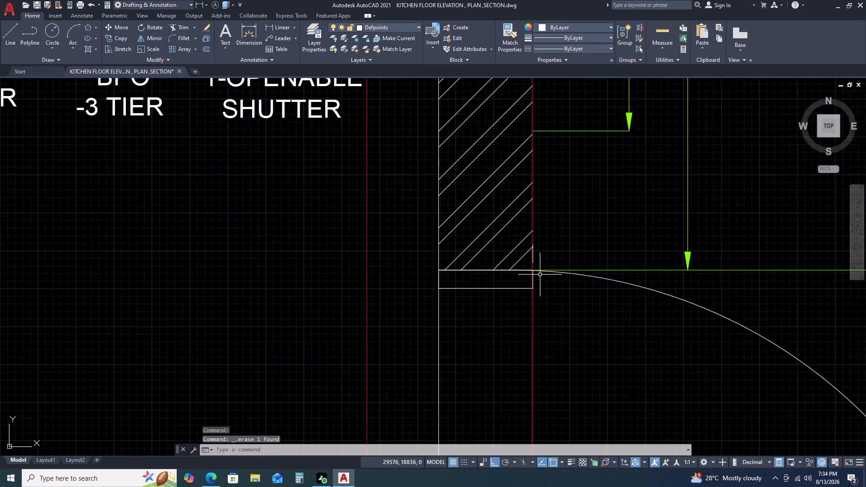
pyautogui.scroll(-3, 540, 275)
pyautogui.moveTo(564, 338); pyautogui.dragTo(535, 210, button='middle')
pyautogui.scroll(3, 502, 314)
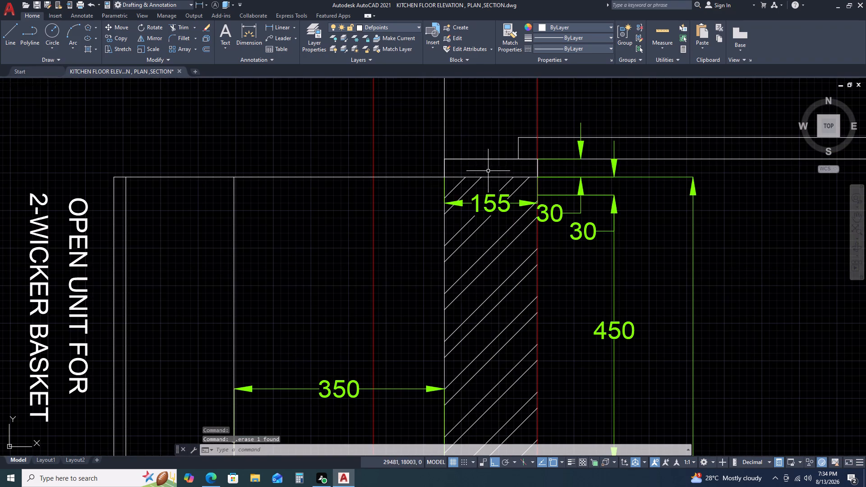
pyautogui.click(490, 158)
pyautogui.press('Delete')
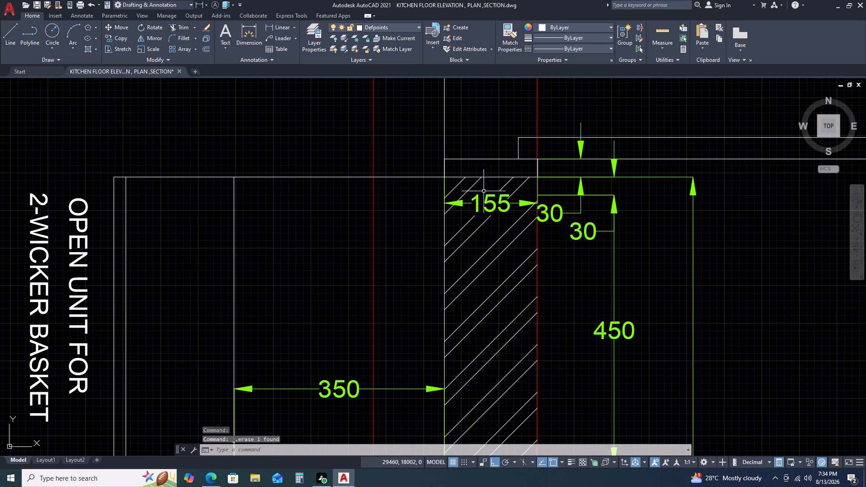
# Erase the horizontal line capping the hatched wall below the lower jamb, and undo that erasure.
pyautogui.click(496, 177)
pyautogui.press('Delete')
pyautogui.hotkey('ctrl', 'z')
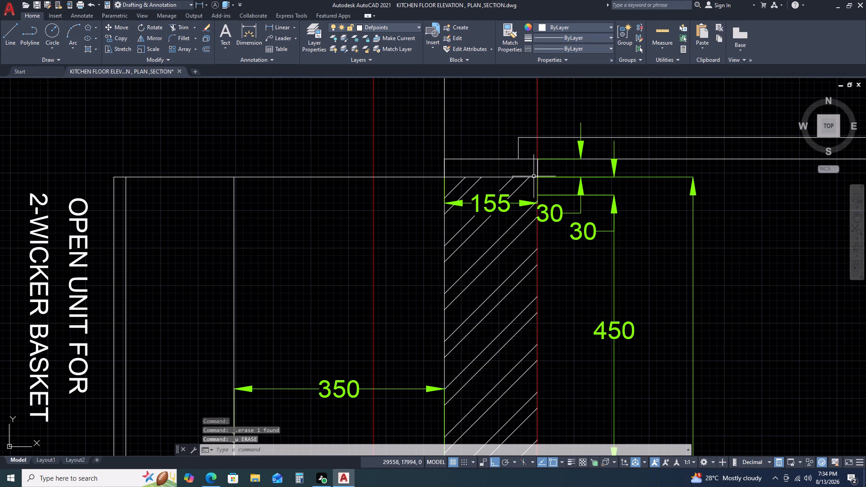
# Erase the lower jamb's short vertical side lines at both faces of the hatched wall.
pyautogui.click(537, 168)
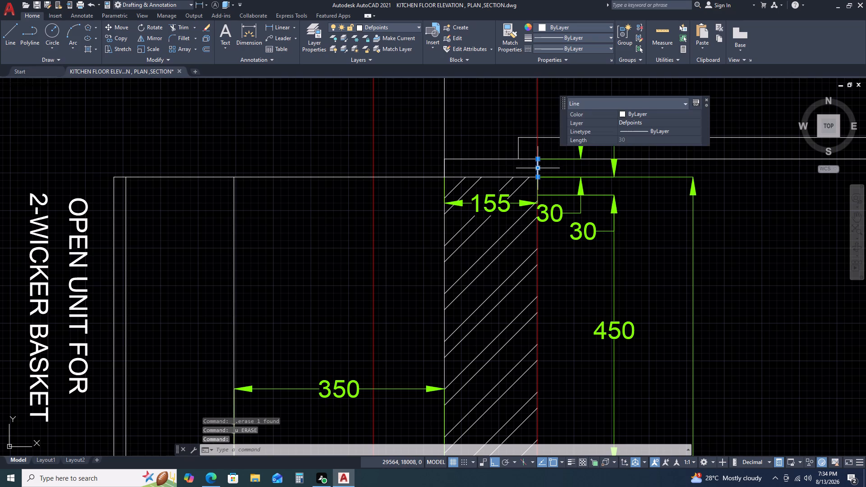
pyautogui.press('Delete')
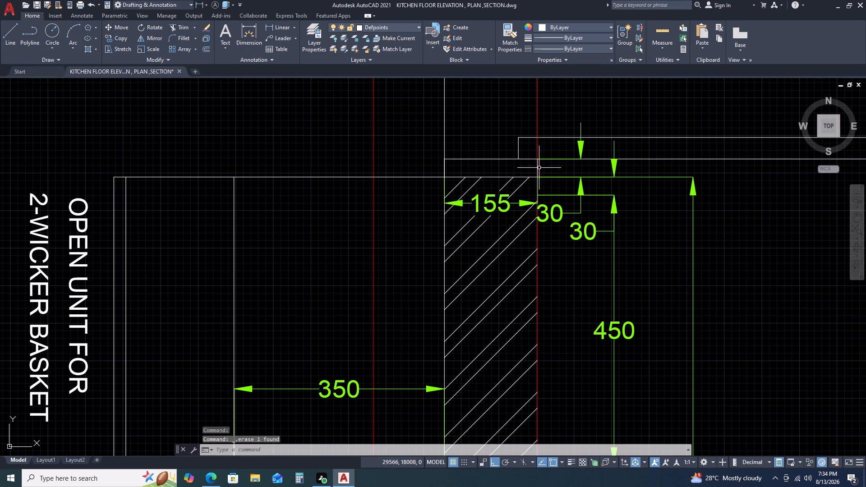
pyautogui.click(537, 165)
pyautogui.press('Delete')
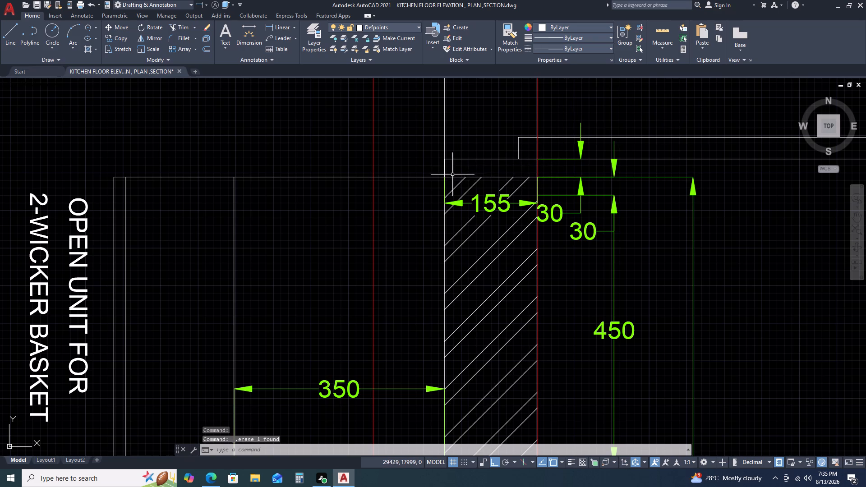
pyautogui.click(446, 168)
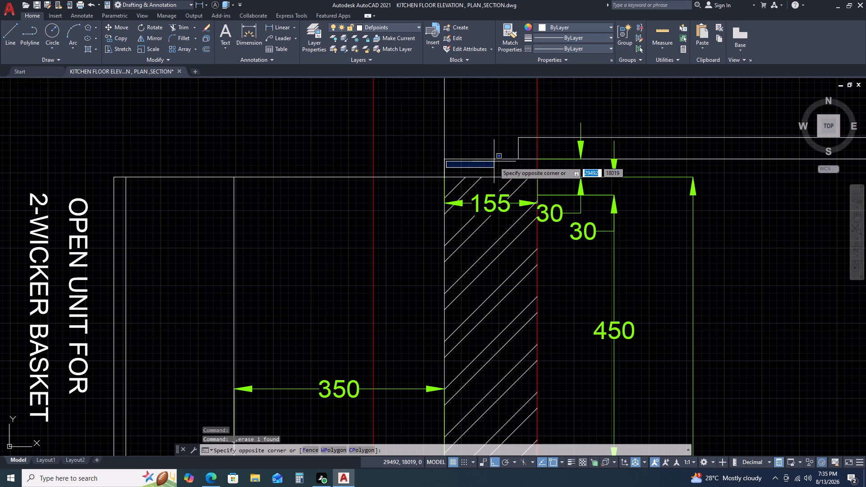
pyautogui.press('Escape')
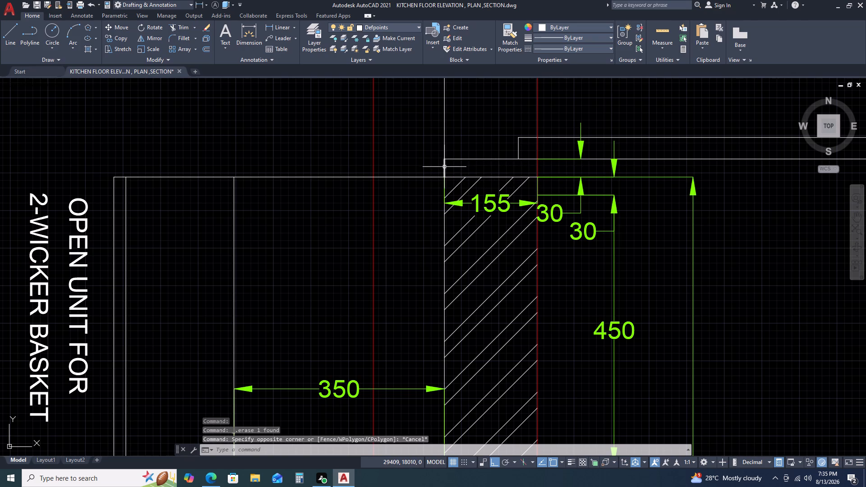
pyautogui.click(444, 167)
pyautogui.press('Delete')
# Review the kitchen top plan against Kitchen Elevation AT-A, checking the door side, upper cabinets and sink units.
pyautogui.scroll(-2, 447, 188)
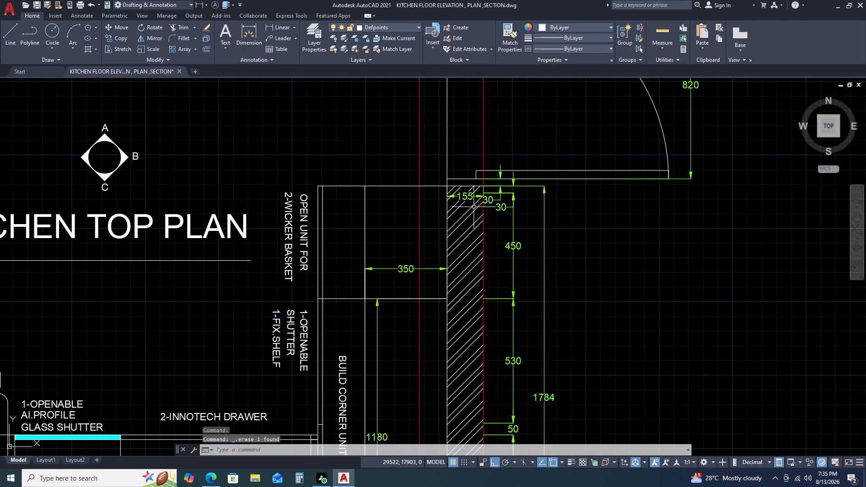
pyautogui.scroll(-1, 475, 208)
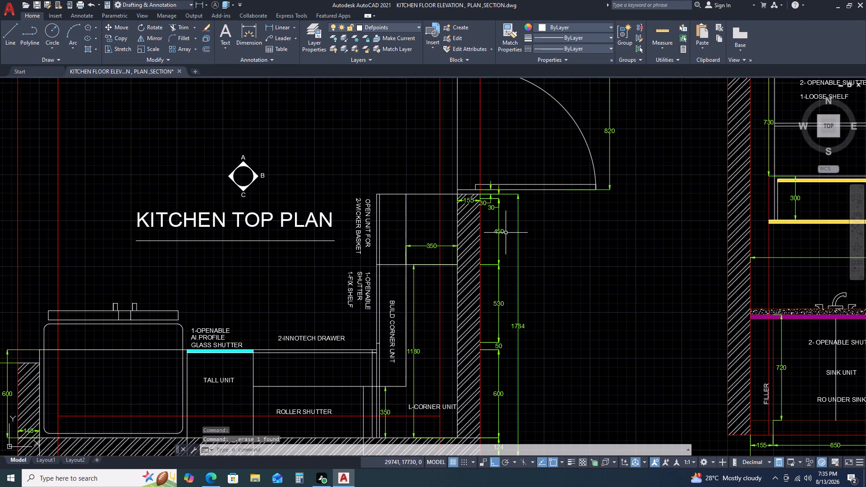
pyautogui.scroll(-2, 536, 245)
pyautogui.moveTo(552, 280); pyautogui.dragTo(476, 246, button='middle')
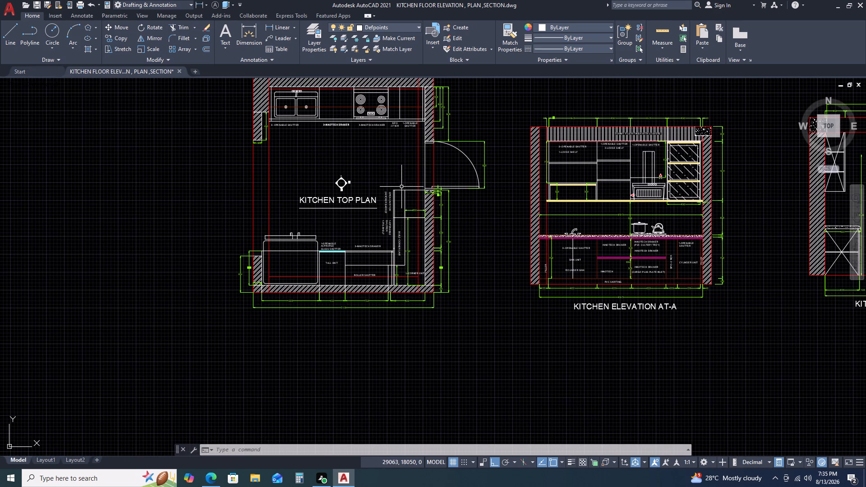
pyautogui.scroll(3, 347, 185)
pyautogui.scroll(-1, 358, 191)
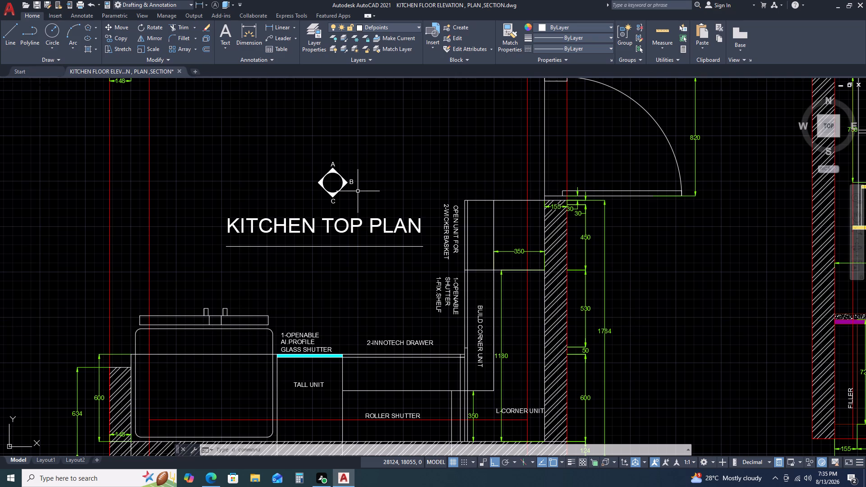
pyautogui.scroll(-3, 429, 216)
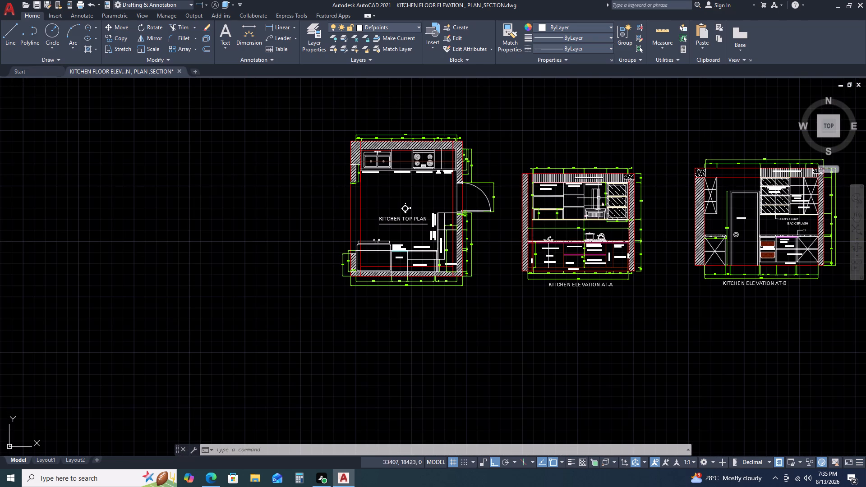
pyautogui.scroll(2, 623, 225)
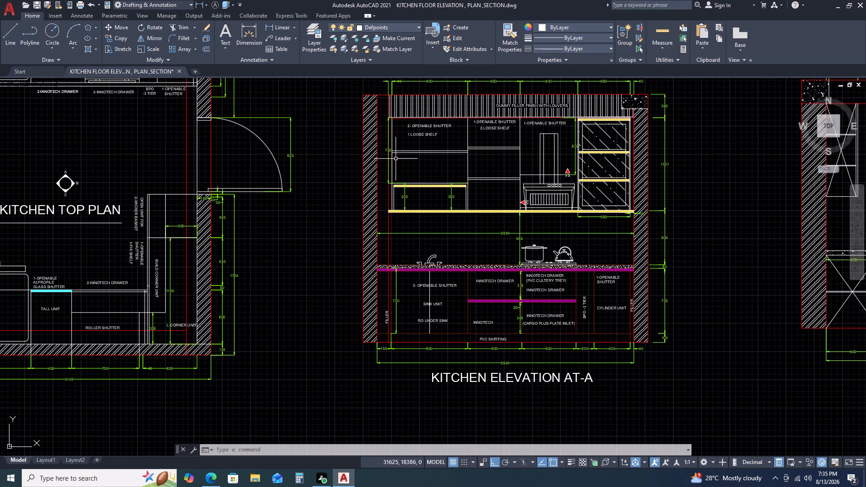
pyautogui.scroll(2, 388, 154)
pyautogui.scroll(-2, 389, 153)
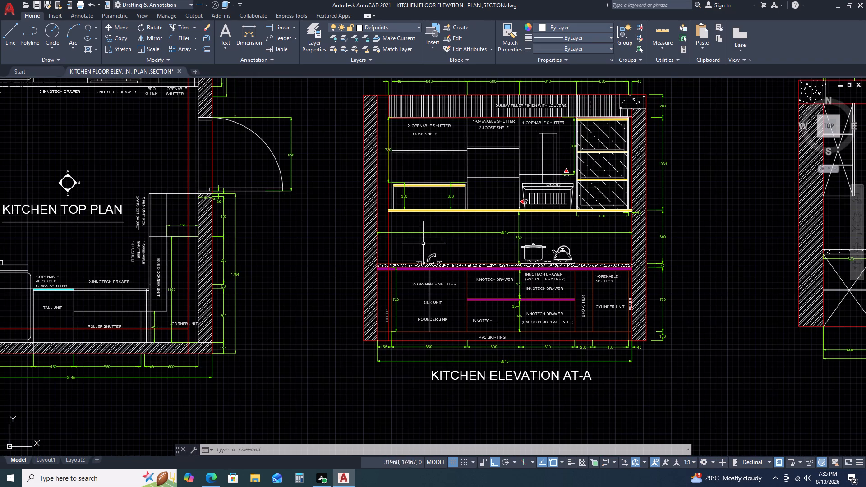
pyautogui.scroll(2, 392, 253)
pyautogui.scroll(-3, 391, 249)
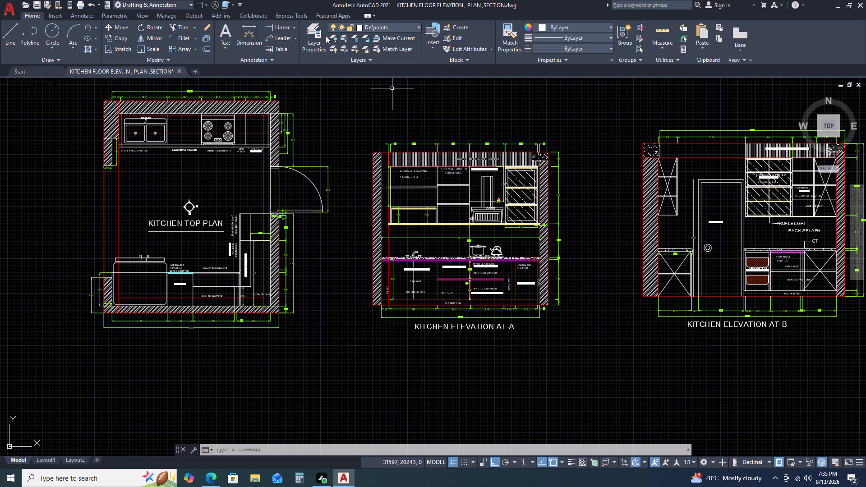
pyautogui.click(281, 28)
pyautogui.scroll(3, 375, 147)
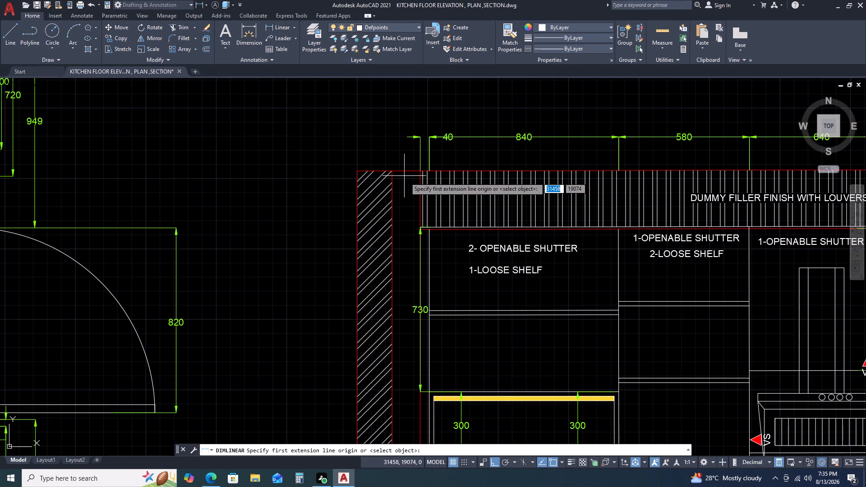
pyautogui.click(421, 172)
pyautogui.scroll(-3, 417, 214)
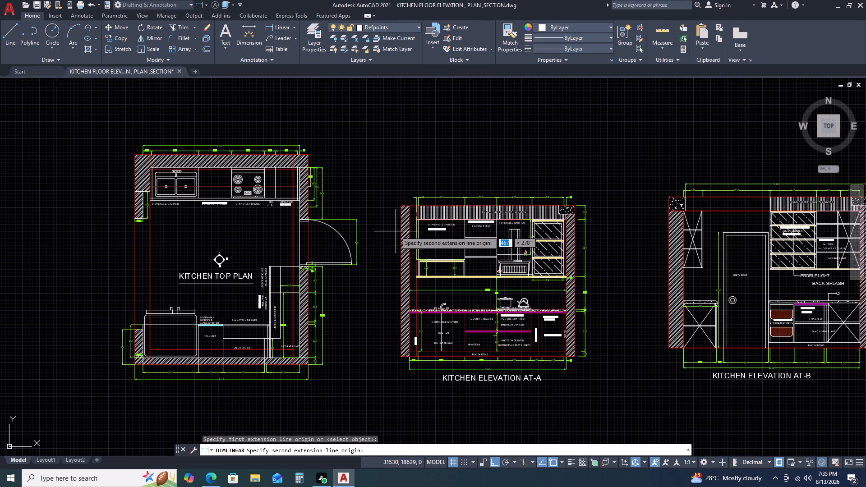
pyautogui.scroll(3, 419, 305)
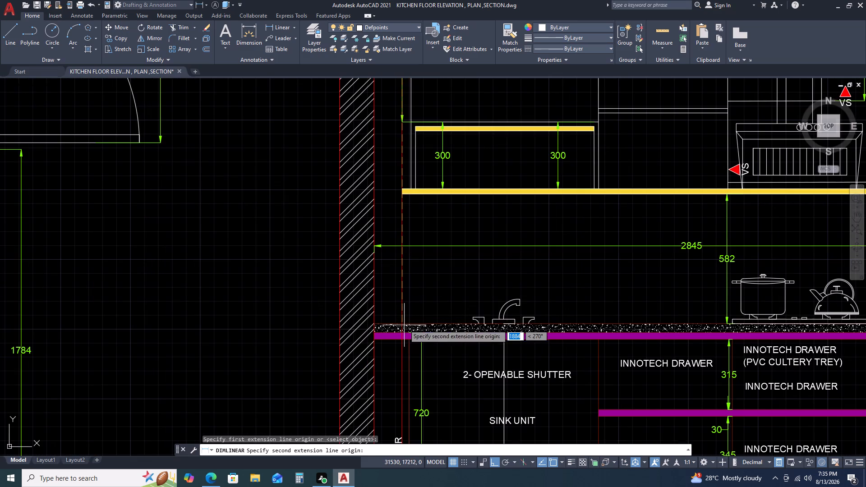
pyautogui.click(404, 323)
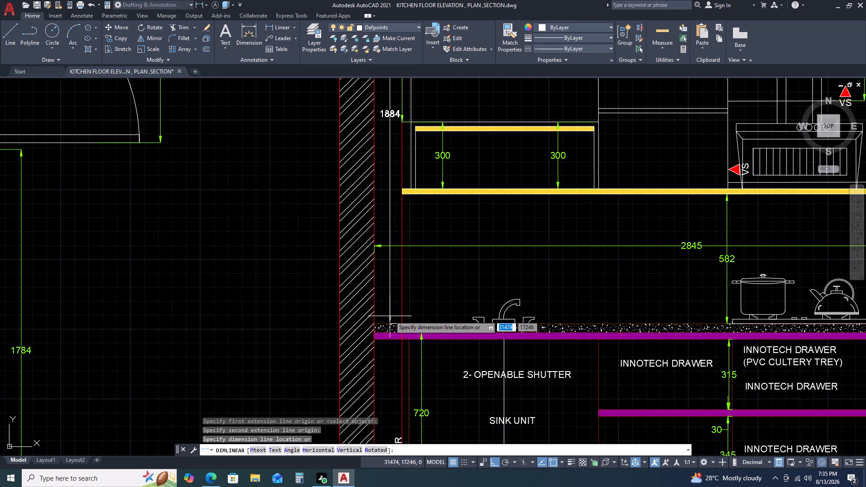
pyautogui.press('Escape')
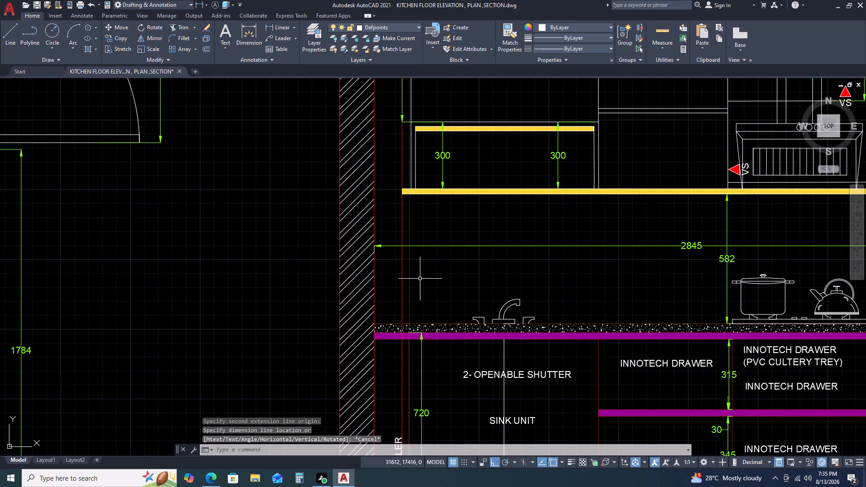
# Add a 1030 mm vertical linear dimension downward from the louvered filler's top corner, placed beside Kitchen Elevation AT-A's sink-side wall.
pyautogui.press('space')
pyautogui.scroll(-4, 422, 277)
pyautogui.scroll(3, 430, 225)
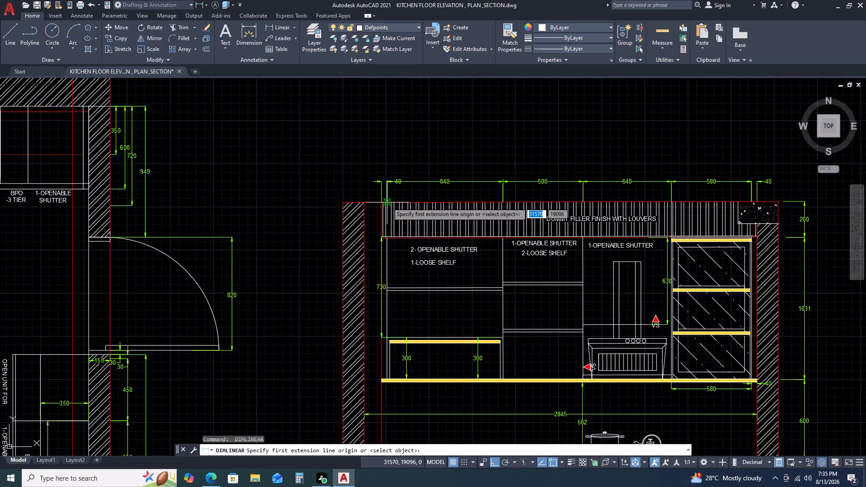
pyautogui.click(381, 201)
pyautogui.moveTo(360, 336); pyautogui.dragTo(387, 246, button='middle')
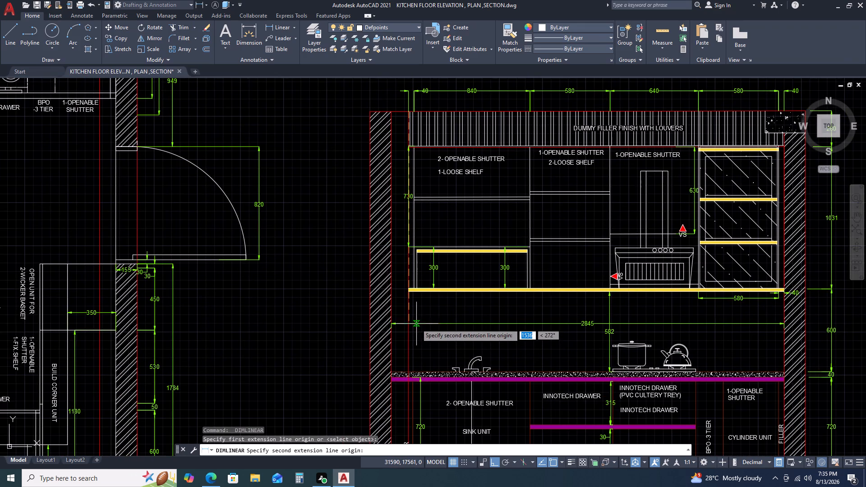
pyautogui.write('10')
pyautogui.press('3')
pyautogui.press('0')
pyautogui.press('space')
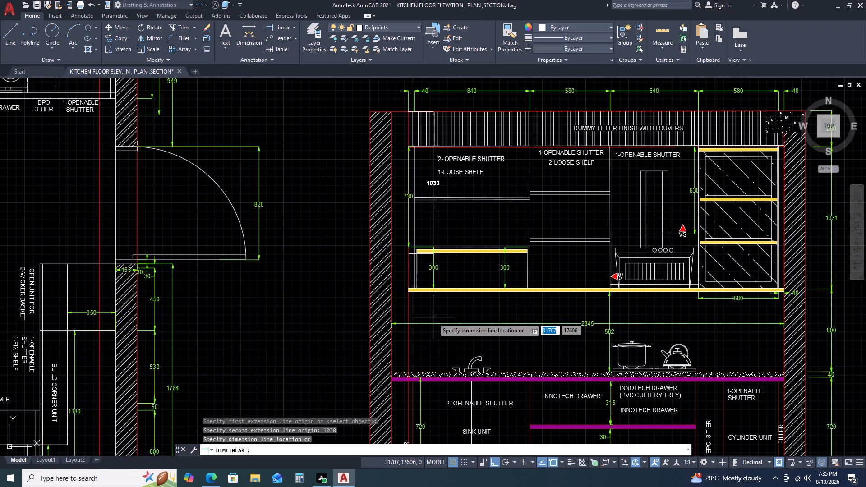
pyautogui.scroll(2, 401, 326)
pyautogui.moveTo(395, 199); pyautogui.dragTo(401, 272, button='middle')
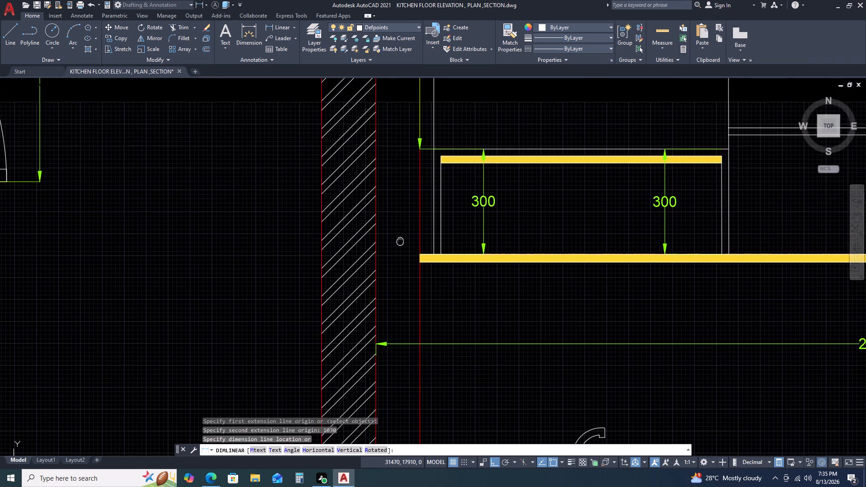
pyautogui.moveTo(401, 272); pyautogui.dragTo(402, 285, button='middle')
pyautogui.click(401, 224)
# Match the properties of the 730 dimension onto the new 1030 dimension.
pyautogui.moveTo(417, 243); pyautogui.dragTo(424, 291, button='middle')
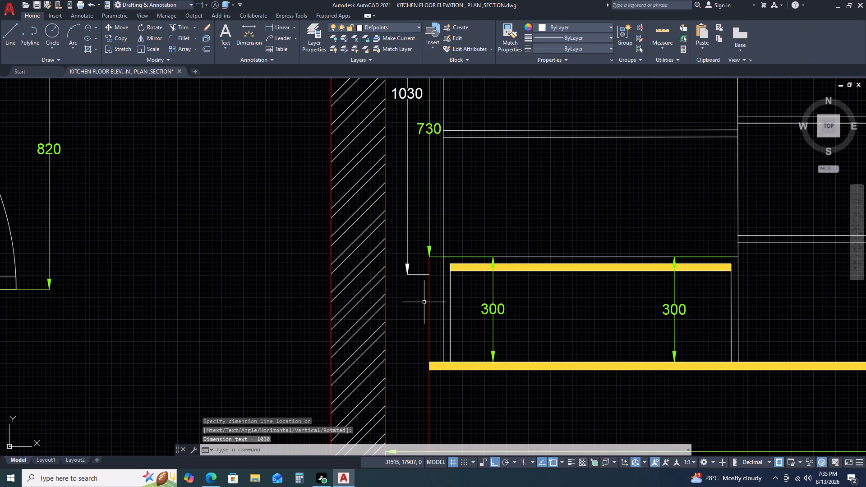
pyautogui.press('m')
pyautogui.press('a')
pyautogui.press('space')
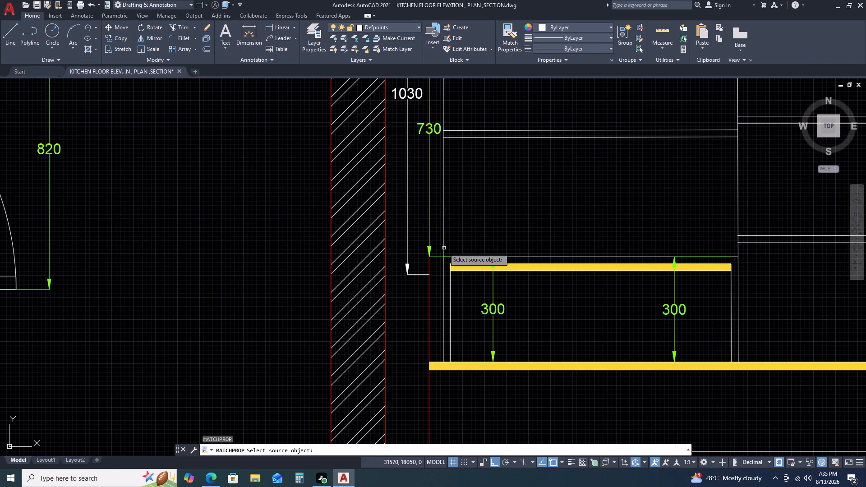
pyautogui.click(438, 131)
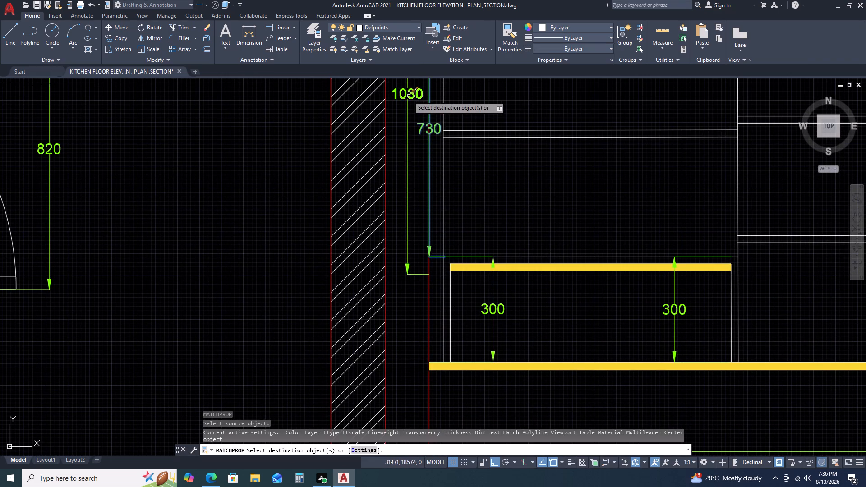
pyautogui.click(409, 95)
pyautogui.moveTo(442, 260); pyautogui.dragTo(470, 334, button='middle')
pyautogui.press('Escape')
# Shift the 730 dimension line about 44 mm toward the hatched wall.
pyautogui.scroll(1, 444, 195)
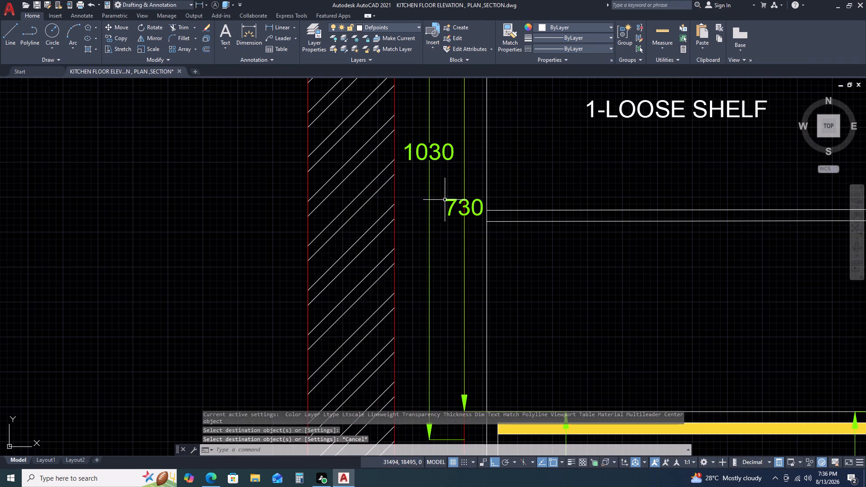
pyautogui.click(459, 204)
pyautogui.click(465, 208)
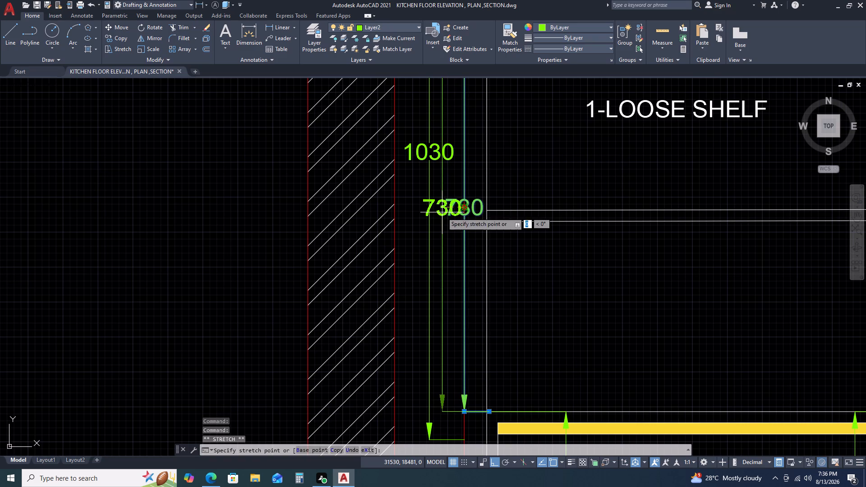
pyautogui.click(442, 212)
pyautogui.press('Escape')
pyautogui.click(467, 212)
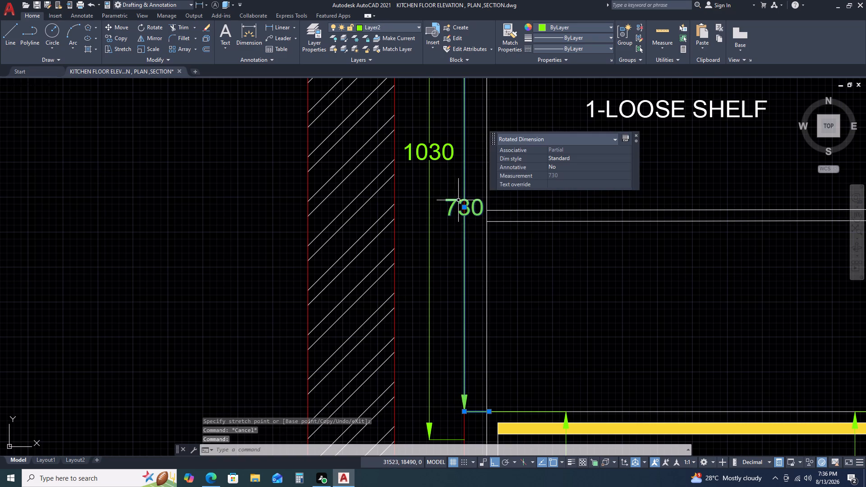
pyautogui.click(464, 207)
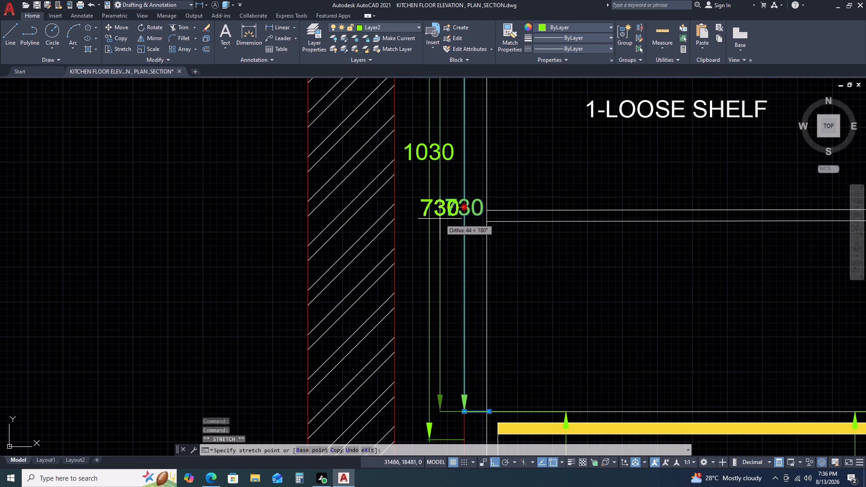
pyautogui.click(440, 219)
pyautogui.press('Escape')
# Move the 730 dimension line inside the upper cabinet labelled 2- OPENABLE SHUTTER, clear of the 1030 dimension.
pyautogui.scroll(-2, 489, 232)
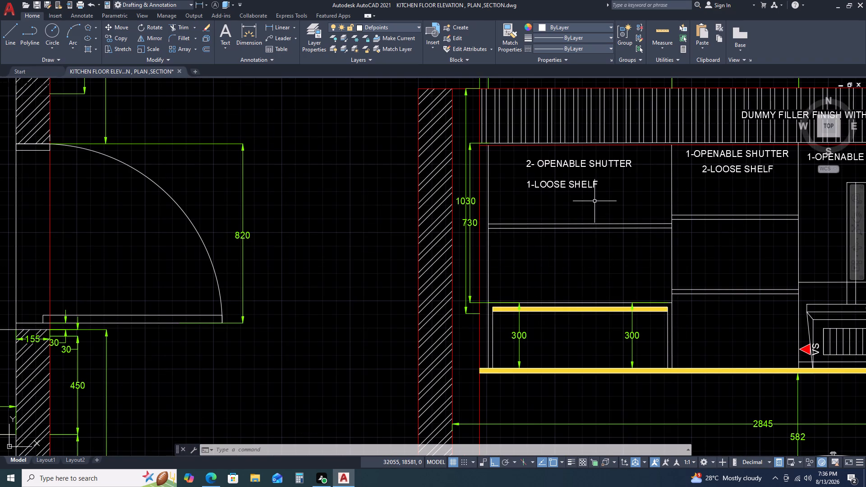
pyautogui.click(470, 227)
pyautogui.click(470, 224)
pyautogui.click(507, 226)
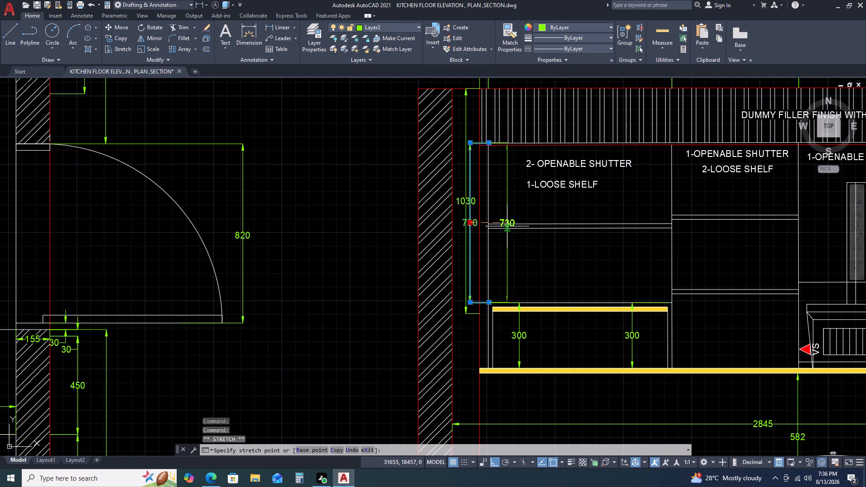
pyautogui.press('Escape')
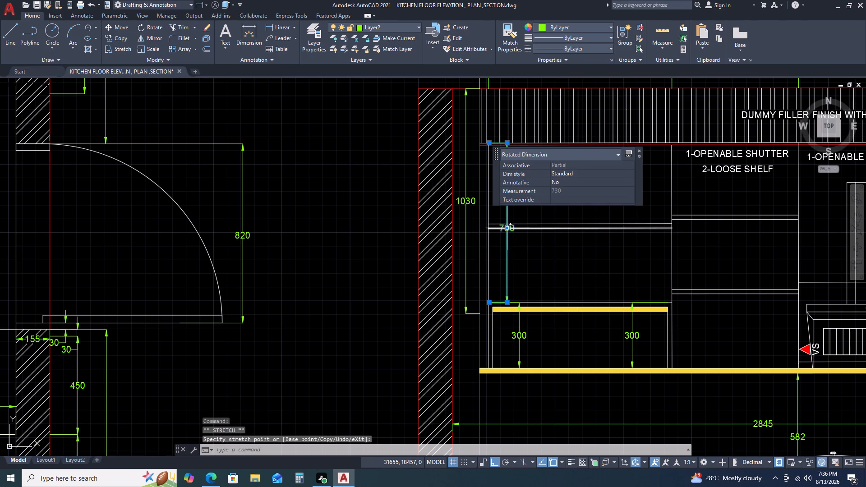
pyautogui.scroll(-2, 486, 238)
pyautogui.moveTo(538, 250); pyautogui.dragTo(454, 250, button='middle')
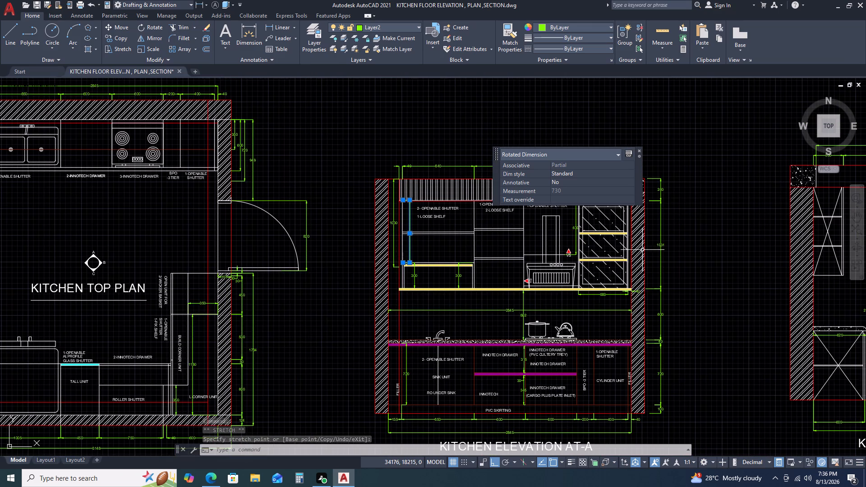
pyautogui.press('Escape')
# Copy the vertical FILLER label from Kitchen Elevation AT-C into the narrow strip beside Elevation AT-A's two-shutter upper cabinet.
pyautogui.scroll(-2, 590, 260)
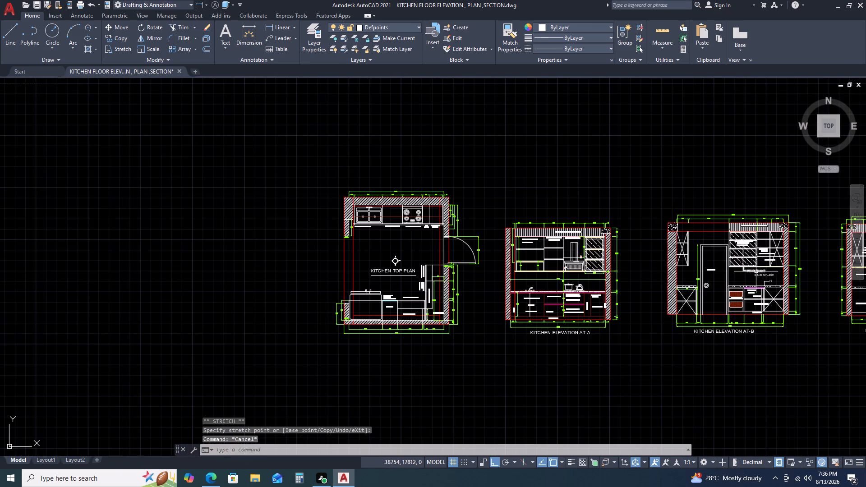
pyautogui.moveTo(754, 276); pyautogui.dragTo(641, 243, button='middle')
pyautogui.scroll(2, 682, 231)
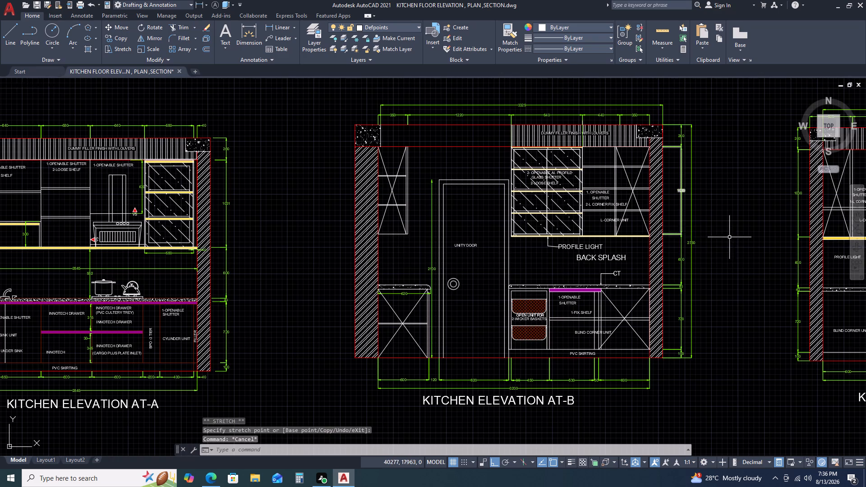
pyautogui.moveTo(695, 248); pyautogui.dragTo(580, 248, button='middle')
pyautogui.scroll(-2, 461, 238)
pyautogui.scroll(5, 659, 206)
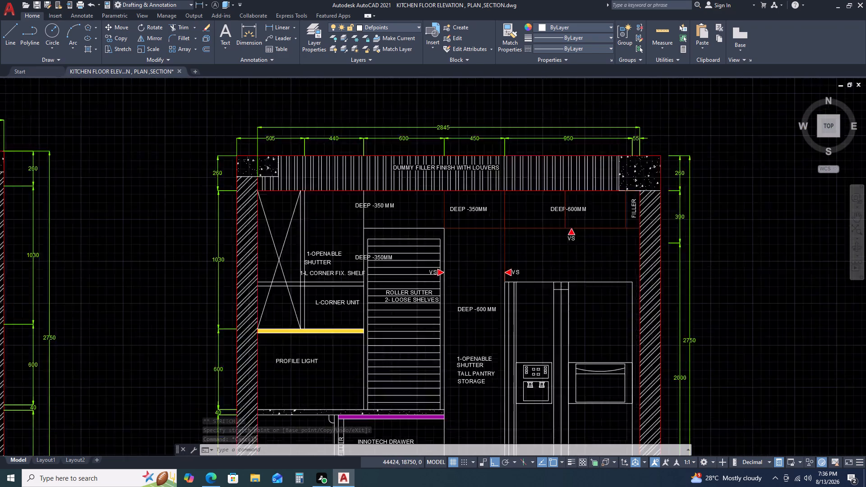
pyautogui.click(634, 208)
pyautogui.click(626, 214)
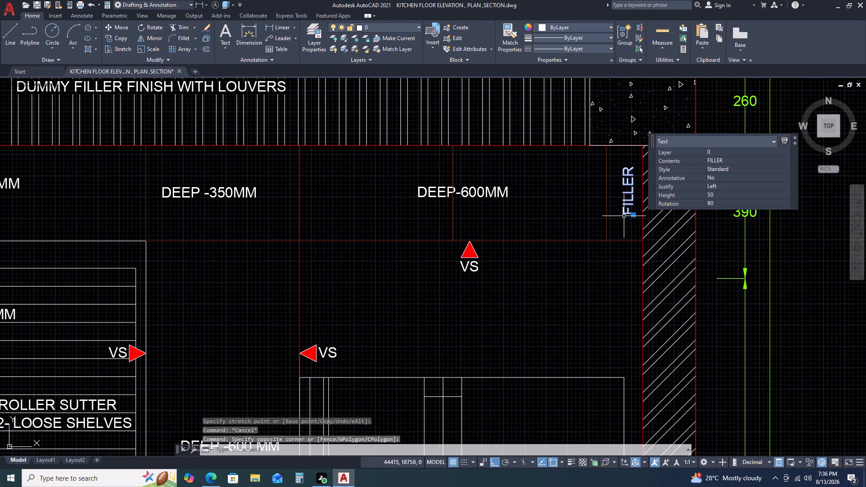
pyautogui.press('c')
pyautogui.write('O')
pyautogui.press('space')
pyautogui.click(622, 218)
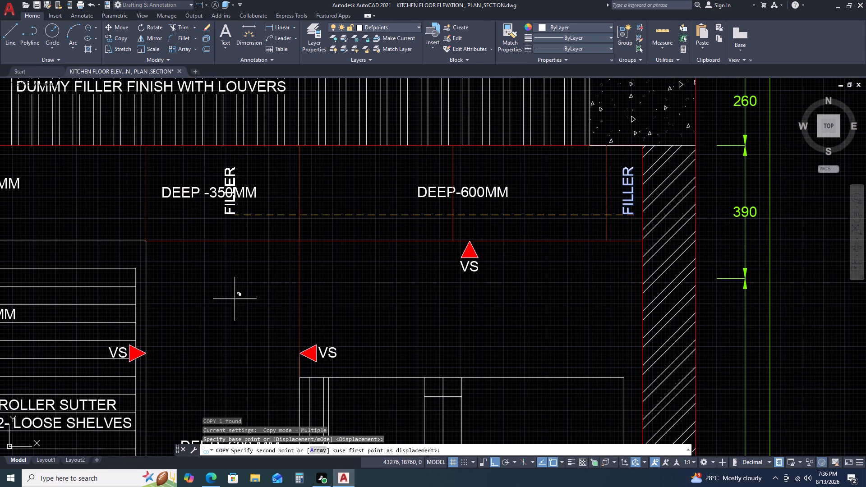
pyautogui.scroll(-3, 225, 303)
pyautogui.moveTo(180, 307); pyautogui.dragTo(433, 278, button='middle')
pyautogui.moveTo(464, 272); pyautogui.dragTo(553, 266, button='middle')
pyautogui.scroll(-1, 281, 283)
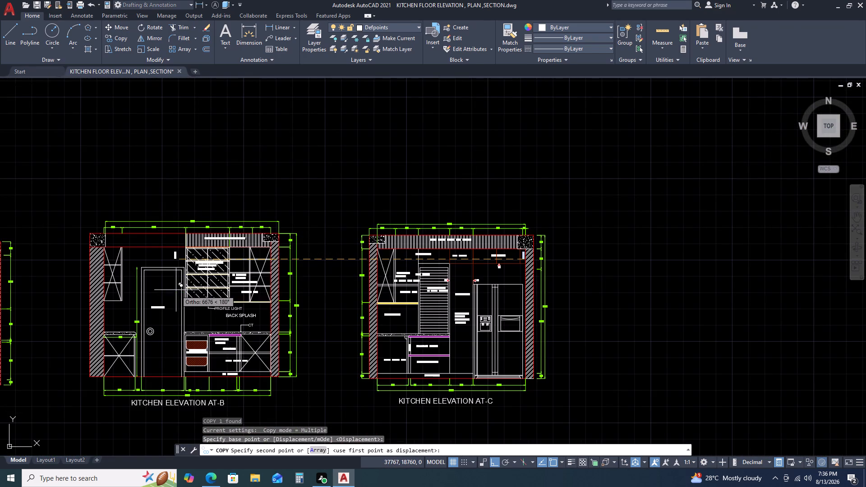
pyautogui.press('F8')
pyautogui.scroll(-3, 176, 290)
pyautogui.moveTo(117, 309); pyautogui.dragTo(272, 298, button='middle')
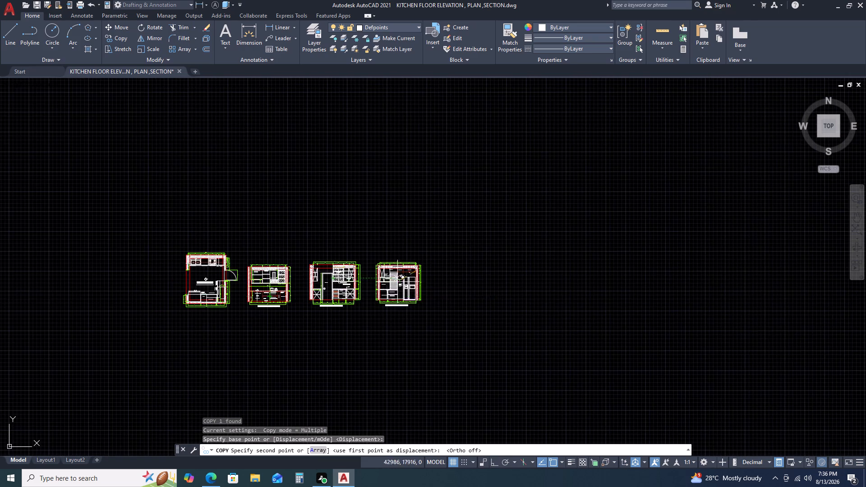
pyautogui.scroll(2, 278, 299)
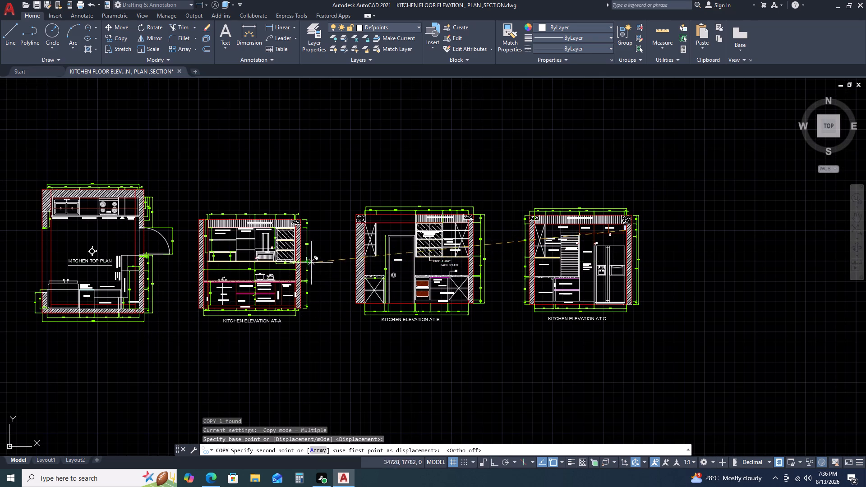
pyautogui.scroll(3, 262, 258)
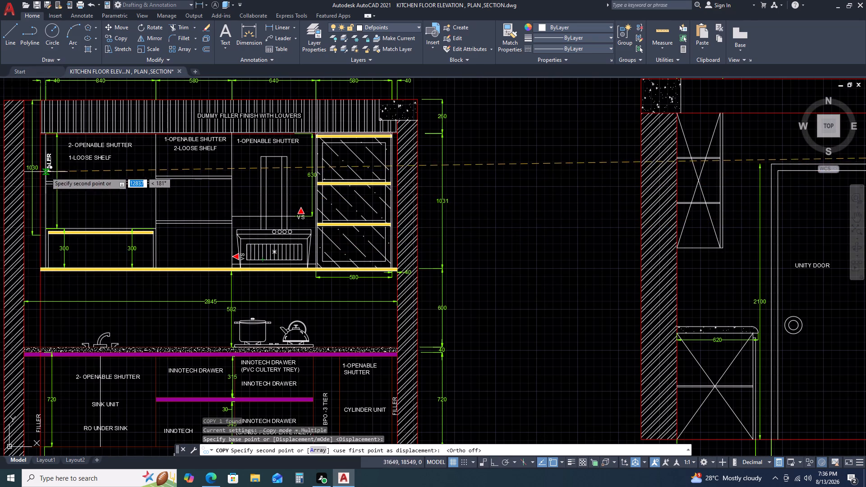
pyautogui.scroll(1, 37, 173)
pyautogui.middleClick(44, 177)
pyautogui.moveTo(61, 177); pyautogui.dragTo(115, 177, button='middle')
pyautogui.middleClick(134, 177)
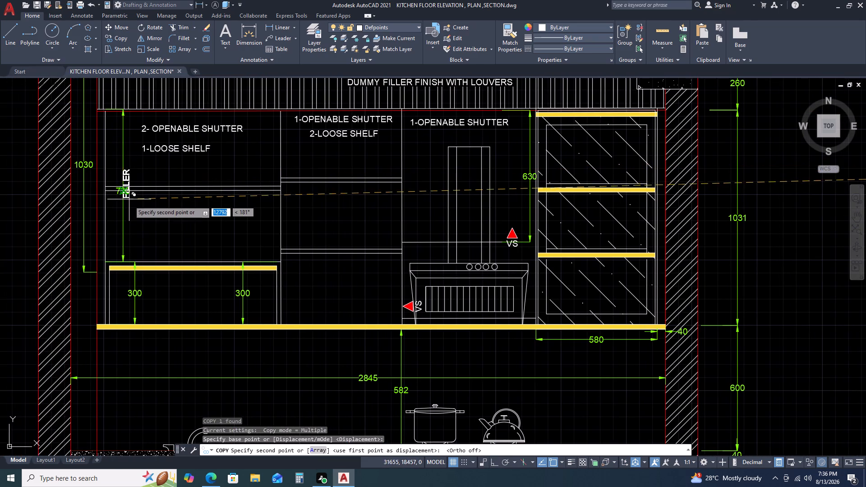
pyautogui.scroll(2, 108, 207)
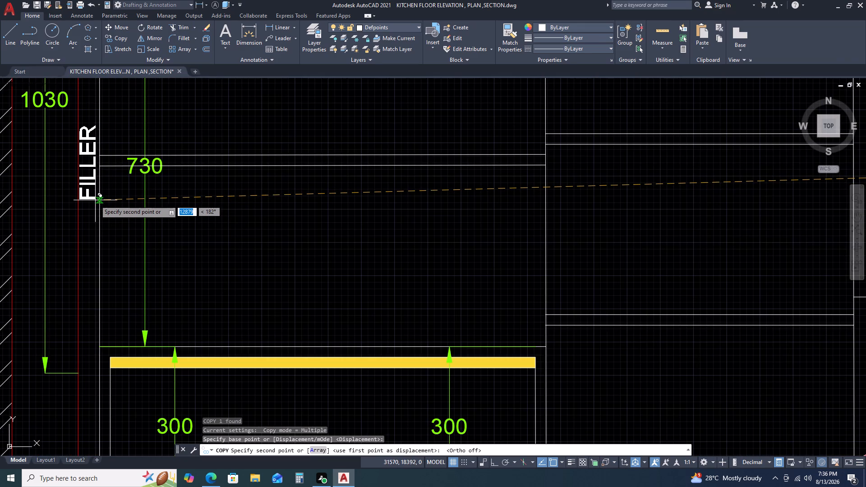
pyautogui.click(95, 200)
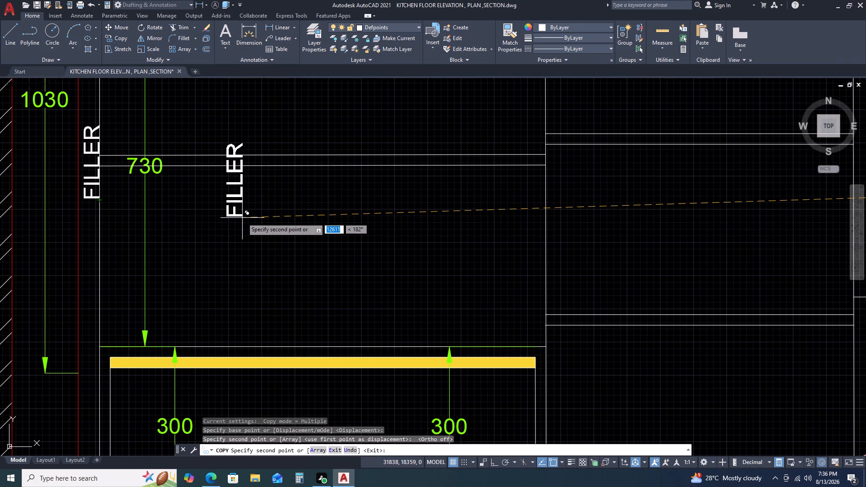
pyautogui.press('Escape')
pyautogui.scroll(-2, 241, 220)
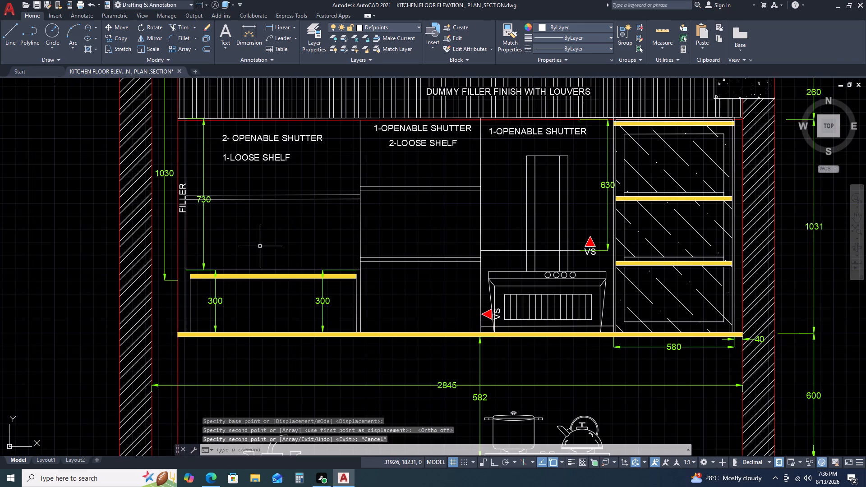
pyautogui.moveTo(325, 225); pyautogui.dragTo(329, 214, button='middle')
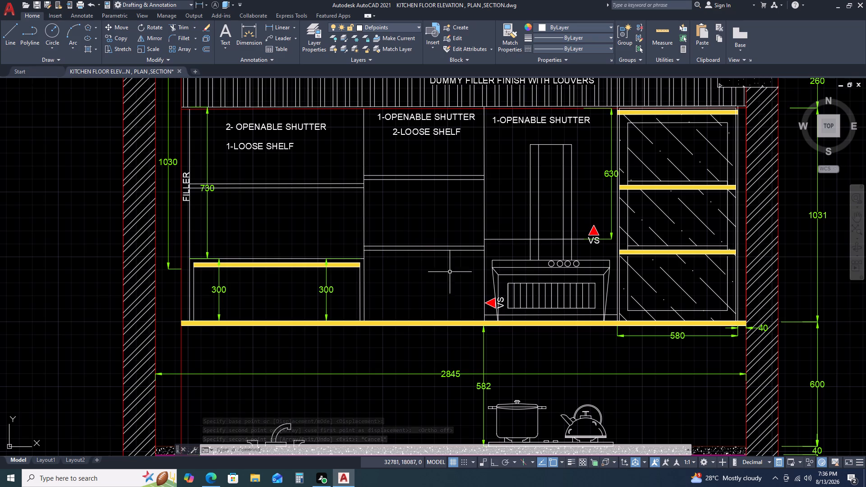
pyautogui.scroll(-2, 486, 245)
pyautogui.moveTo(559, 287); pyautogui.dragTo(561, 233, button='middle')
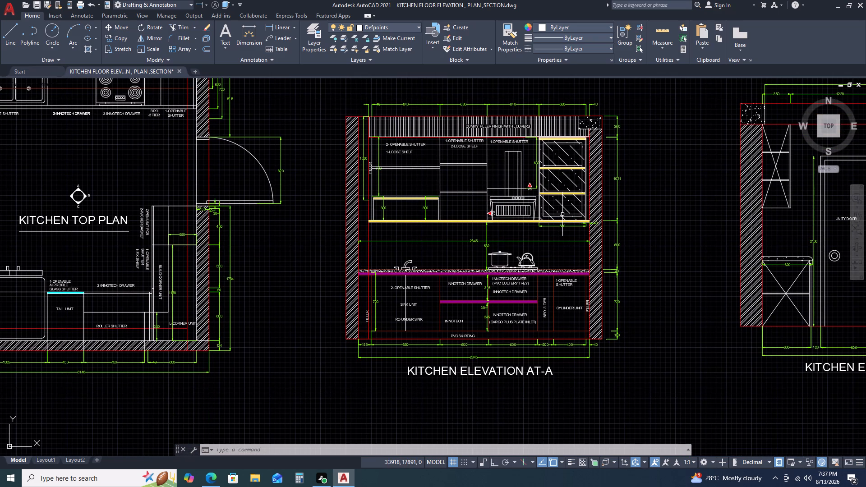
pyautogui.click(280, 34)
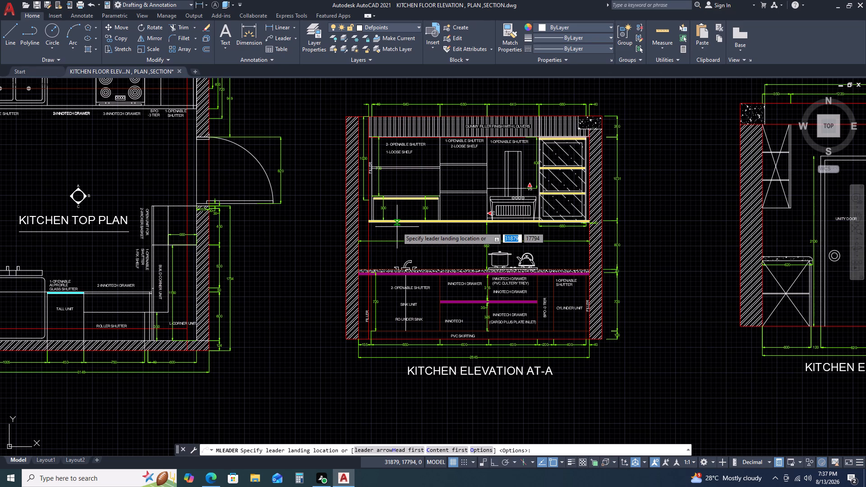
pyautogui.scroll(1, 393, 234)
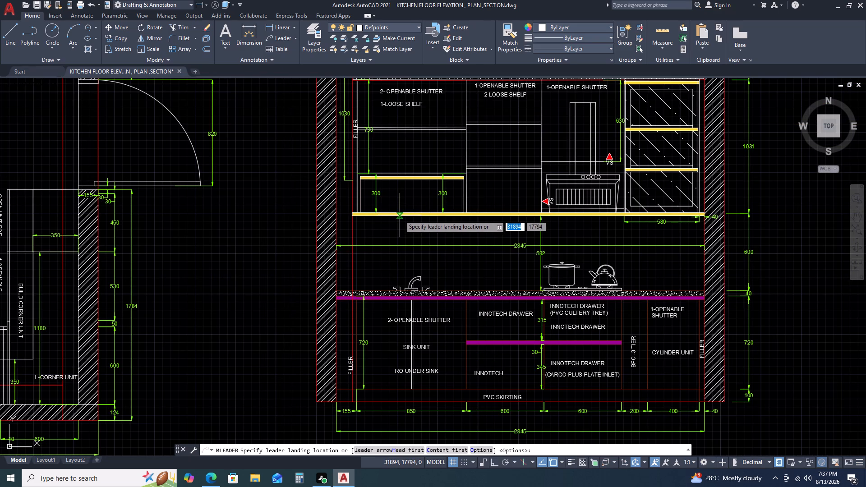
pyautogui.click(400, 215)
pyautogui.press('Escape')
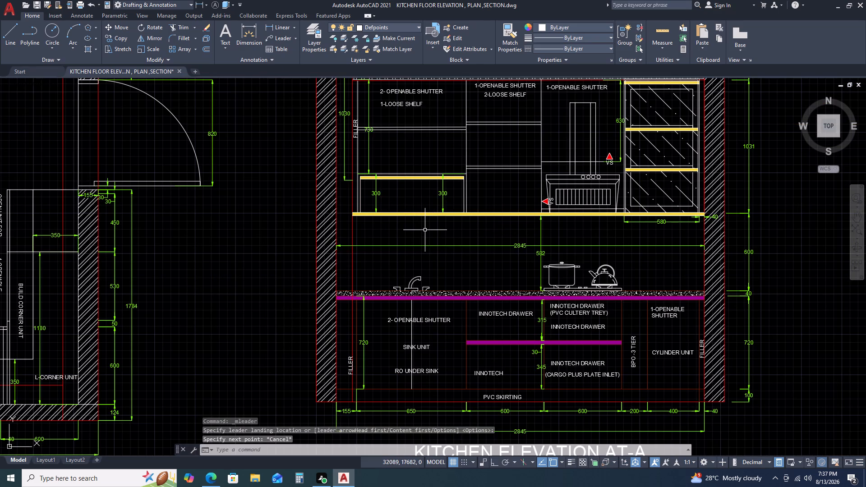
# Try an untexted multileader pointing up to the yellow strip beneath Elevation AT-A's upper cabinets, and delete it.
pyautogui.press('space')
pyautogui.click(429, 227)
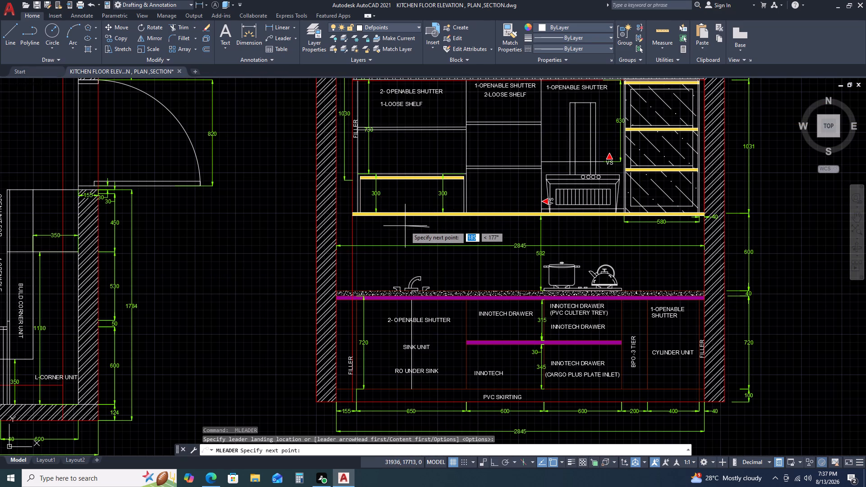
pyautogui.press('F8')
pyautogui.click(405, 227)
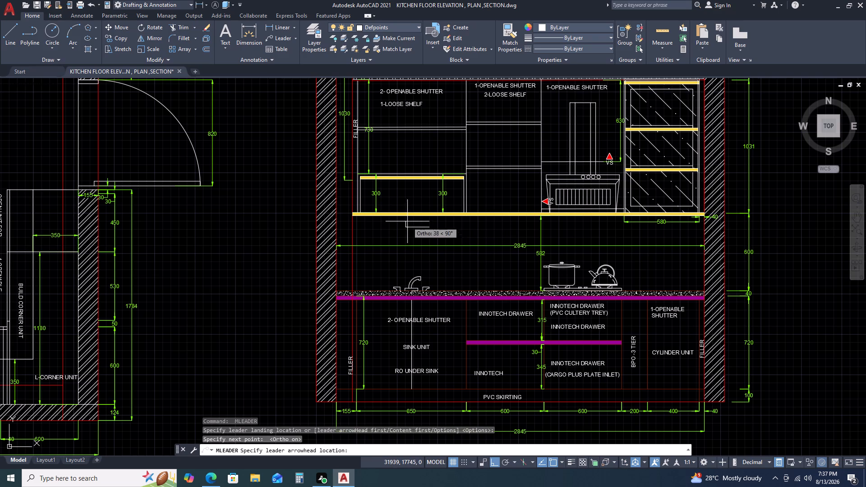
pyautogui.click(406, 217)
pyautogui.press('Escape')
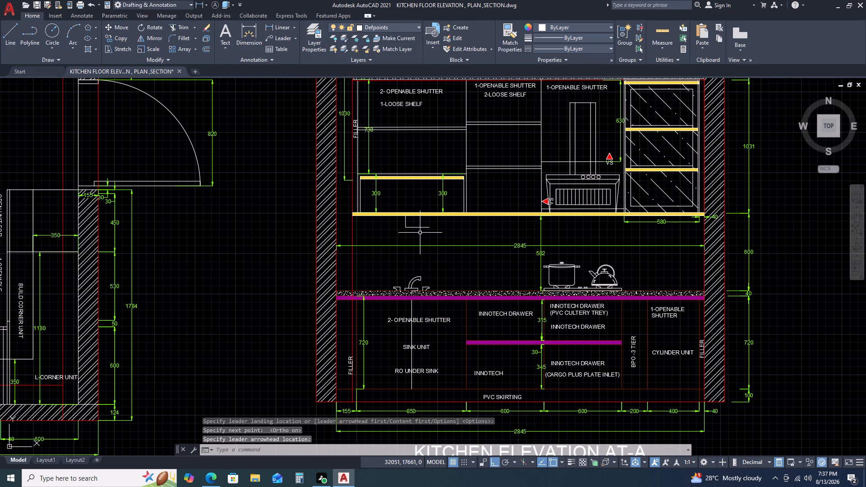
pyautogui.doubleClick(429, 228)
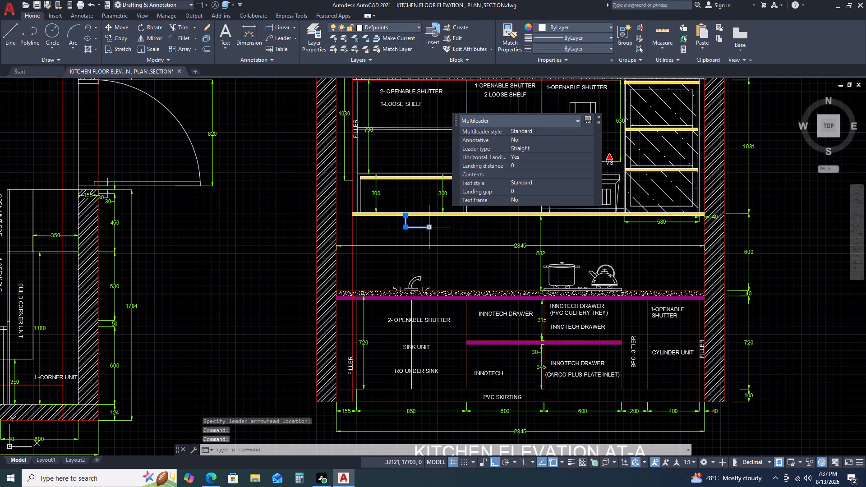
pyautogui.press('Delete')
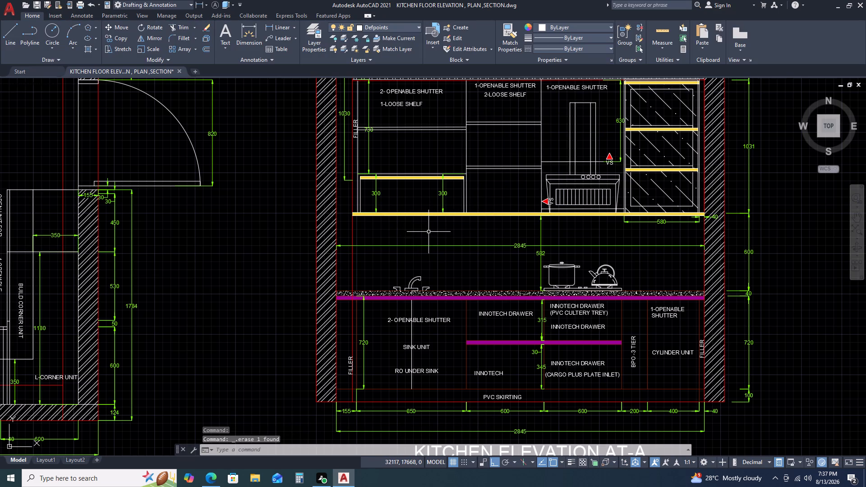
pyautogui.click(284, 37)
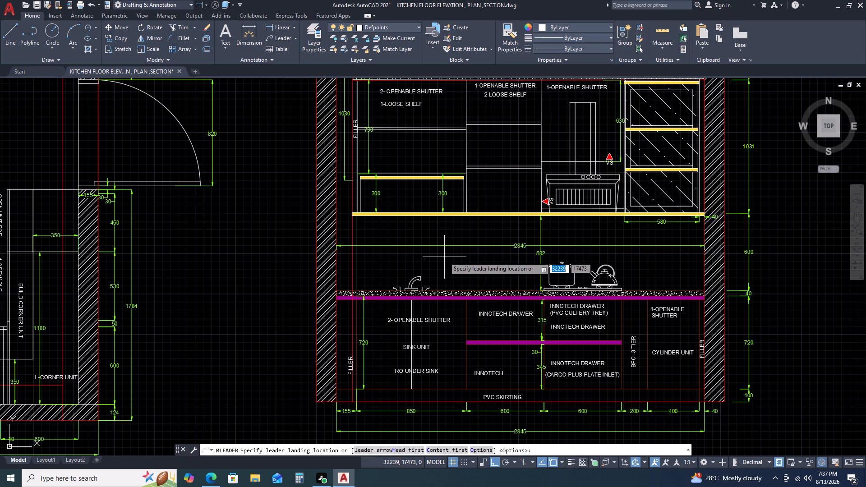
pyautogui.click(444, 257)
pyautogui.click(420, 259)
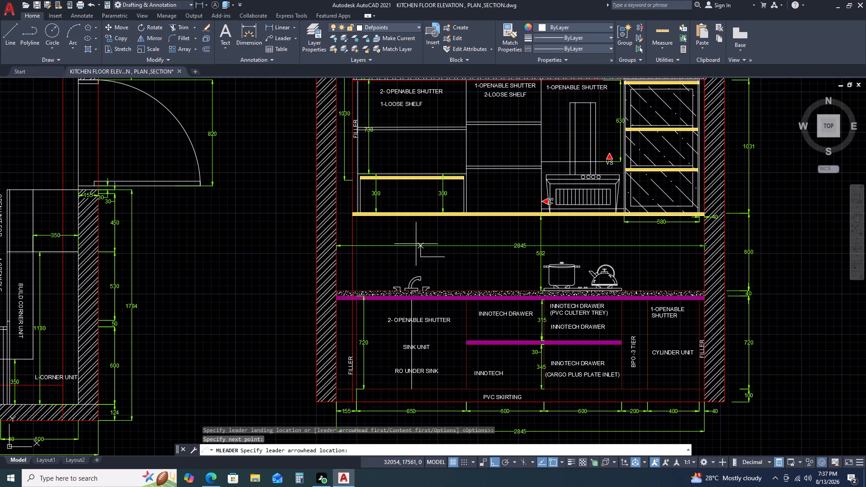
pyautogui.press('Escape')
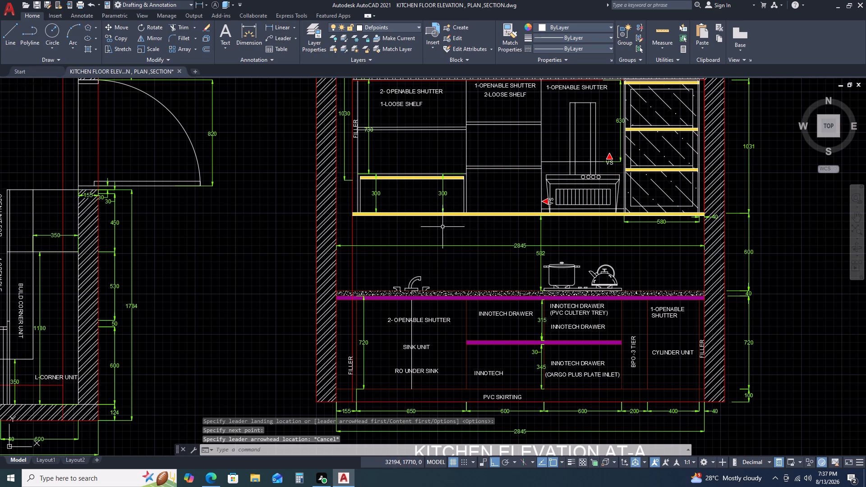
# Add a multileader reading PROFILE LIGHT that points up to the yellow strip beneath Elevation AT-A's upper cabinets.
pyautogui.press('space')
pyautogui.click(436, 224)
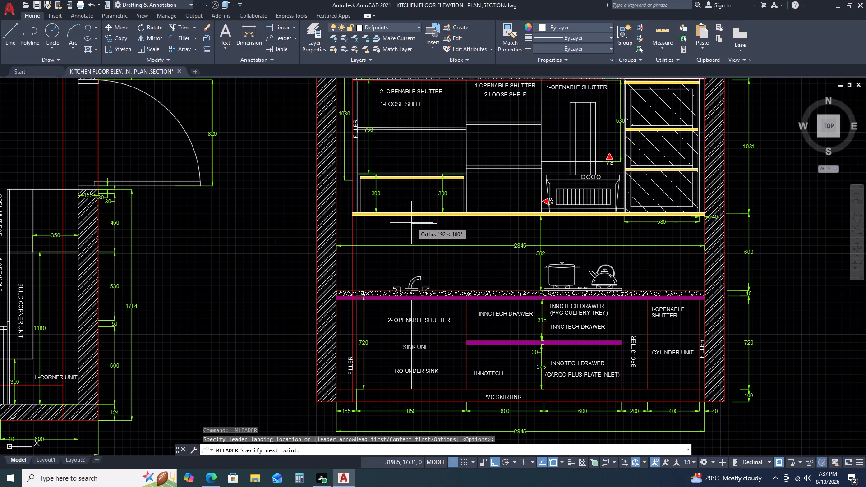
pyautogui.click(411, 223)
pyautogui.click(410, 218)
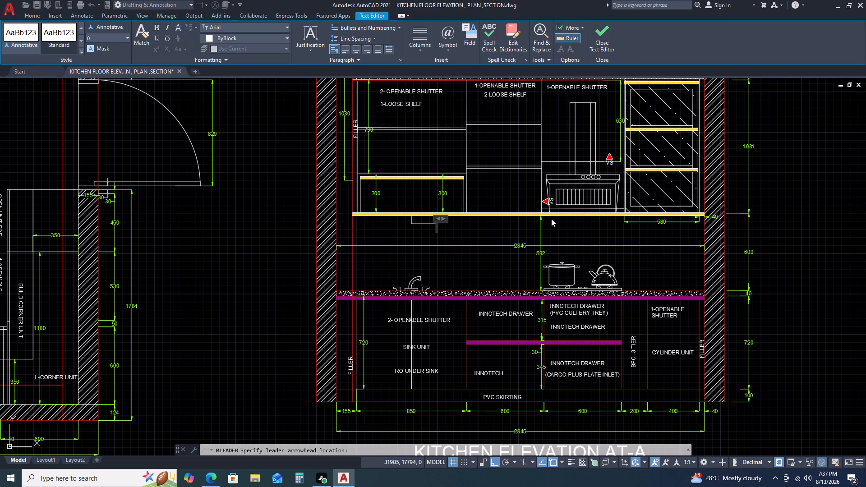
pyautogui.write('PRO')
pyautogui.write('FIL')
pyautogui.write('E')
pyautogui.press('space')
pyautogui.write('LI')
pyautogui.write('GHT')
pyautogui.press('space')
pyautogui.click(493, 272)
pyautogui.press('Escape')
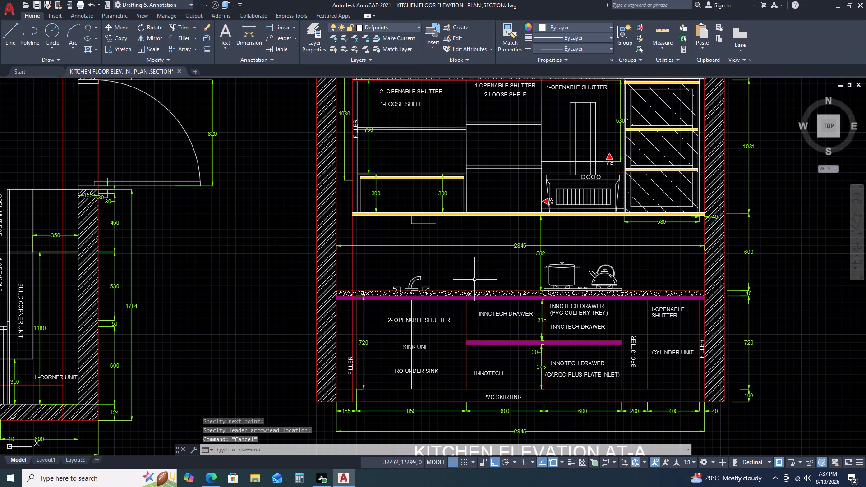
# Match the properties of Elevation AT-B's PROFILE LIGHT leader onto the new leader in Elevation AT-A.
pyautogui.write('MA')
pyautogui.press('space')
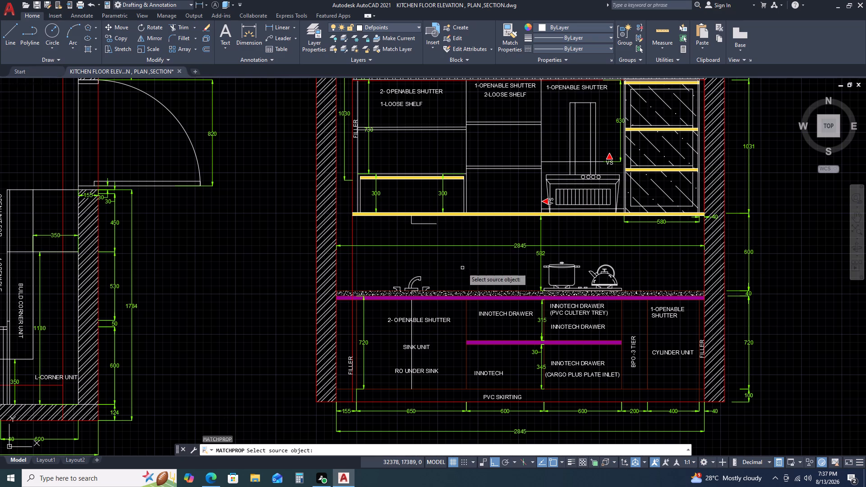
pyautogui.scroll(-3, 456, 255)
pyautogui.scroll(1, 618, 245)
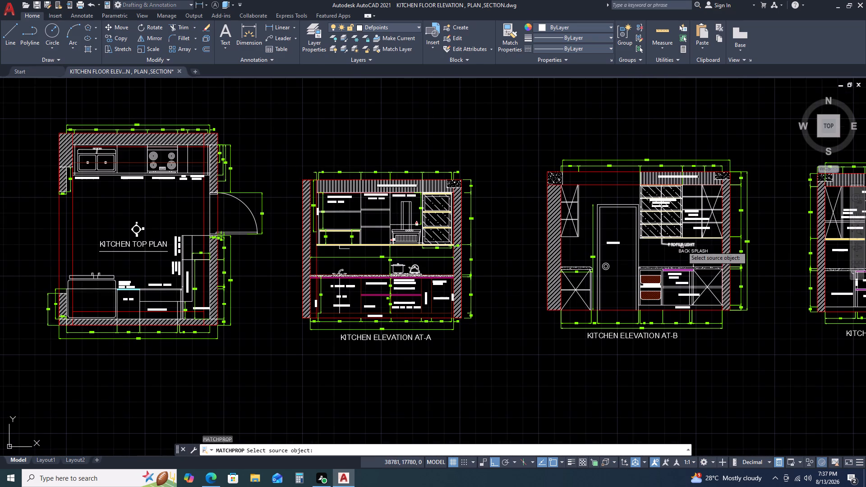
pyautogui.click(682, 246)
pyautogui.click(346, 249)
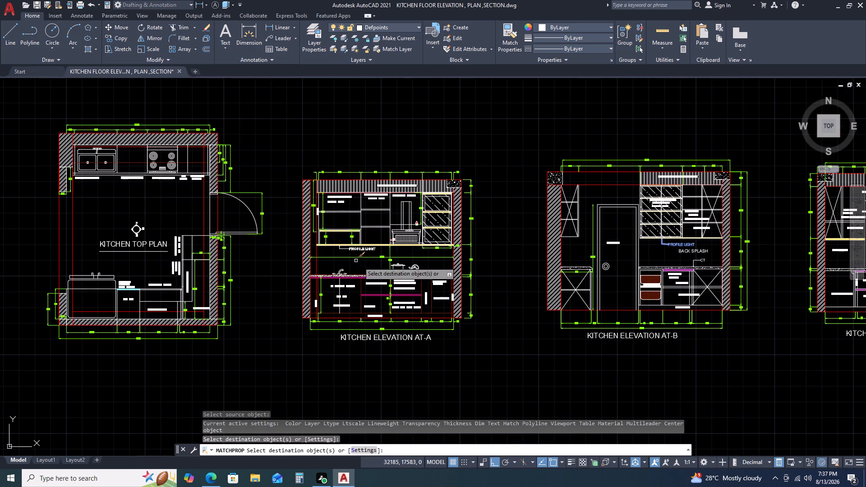
pyautogui.press('Escape')
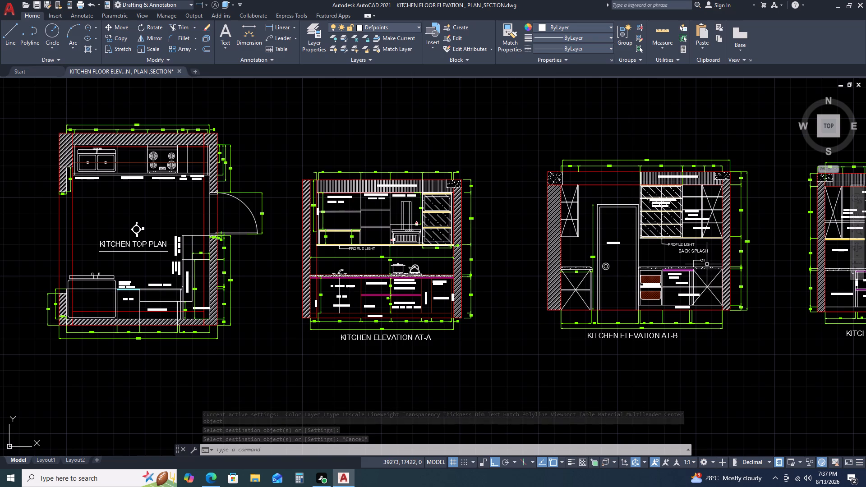
# Copy the BACK SPLASH text from Elevation AT-B into Elevation AT-A, between the PROFILE LIGHT note and the countertop.
pyautogui.scroll(2, 691, 245)
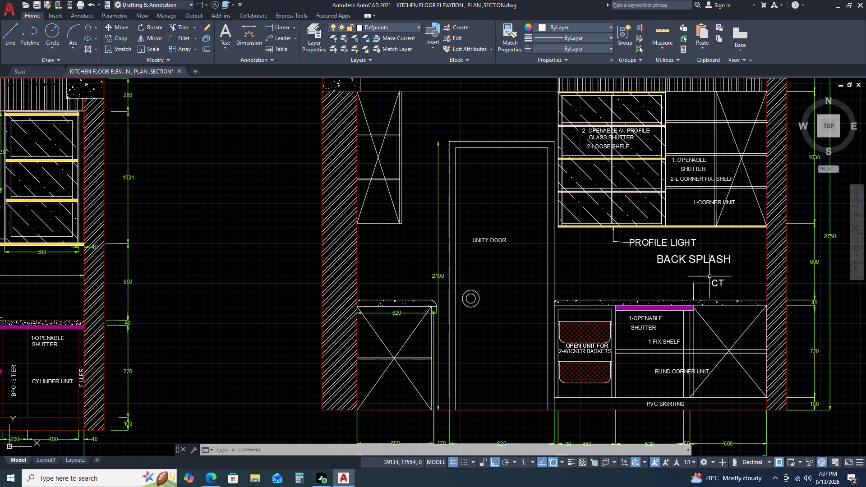
pyautogui.click(709, 273)
pyautogui.click(709, 257)
pyautogui.click(709, 257)
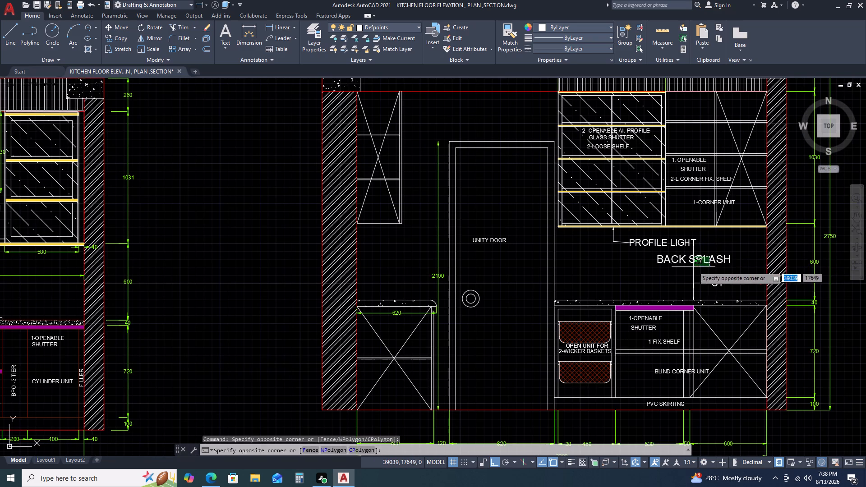
pyautogui.click(693, 266)
pyautogui.press('c')
pyautogui.write('O')
pyautogui.press('space')
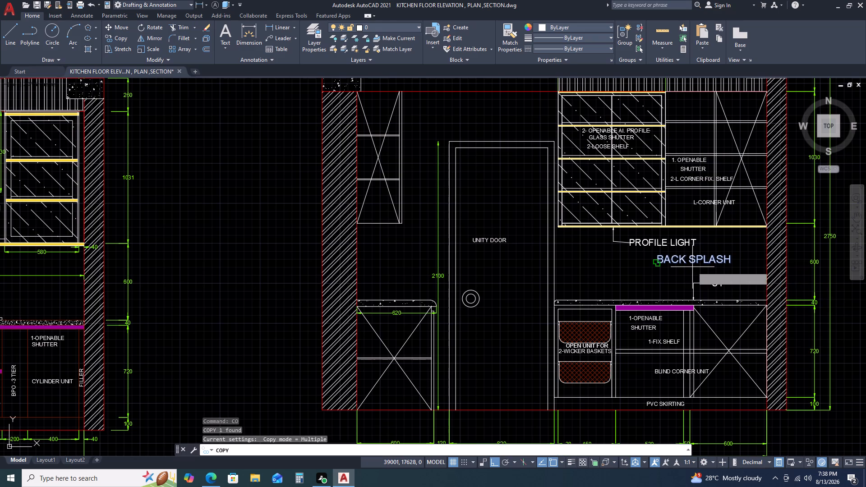
pyautogui.moveTo(687, 271); pyautogui.dragTo(679, 273)
pyautogui.scroll(-2, 402, 294)
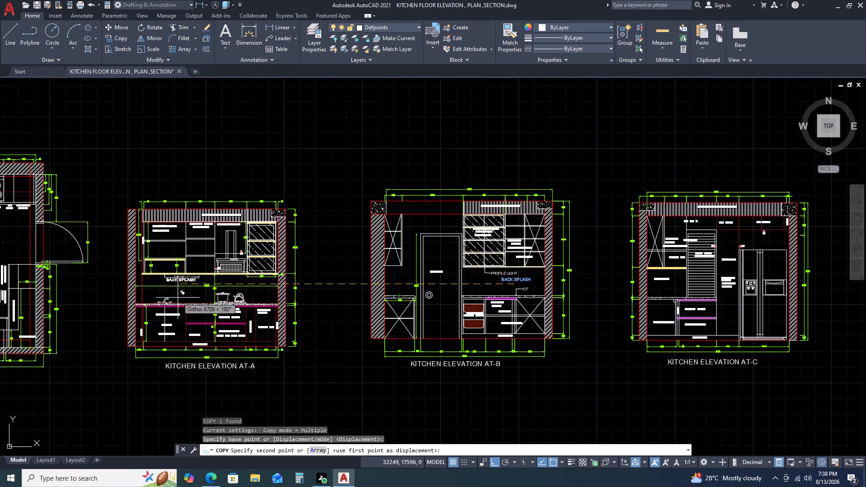
pyautogui.scroll(1, 178, 298)
pyautogui.press('F8')
pyautogui.scroll(2, 185, 304)
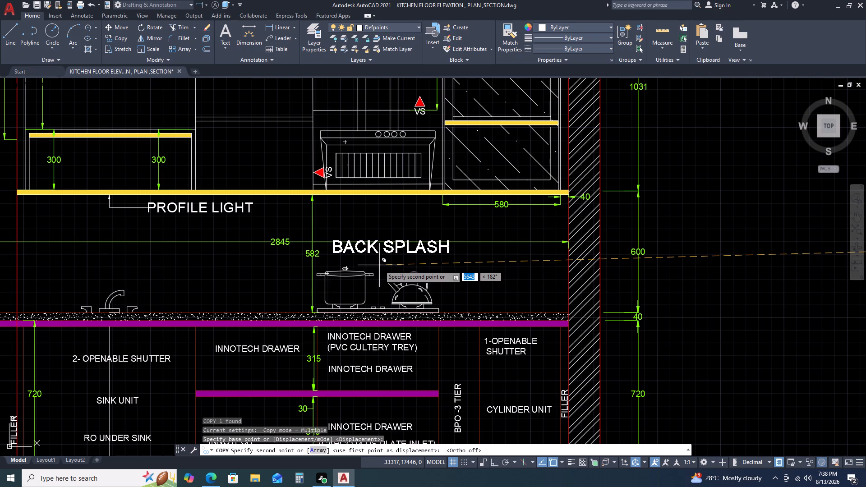
pyautogui.click(186, 272)
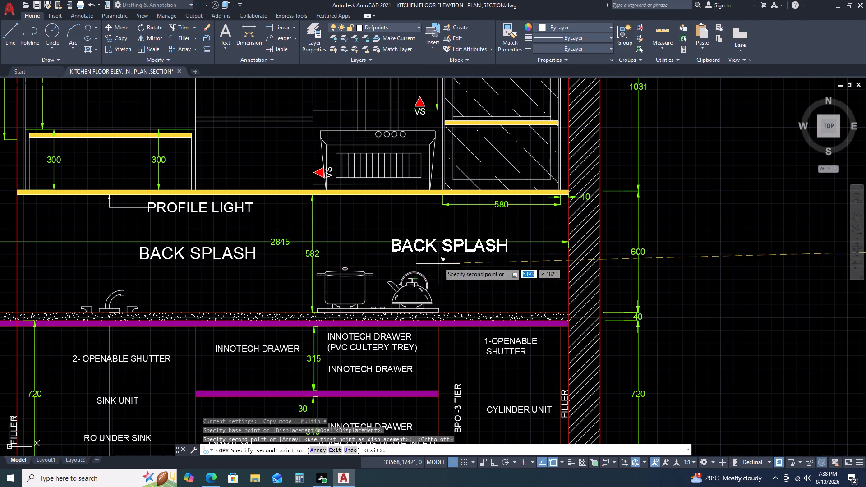
pyautogui.press('Escape')
# Copy the CT leader from Elevation AT-B to Elevation AT-A so it points at the countertop between sink tap and hob.
pyautogui.scroll(-3, 439, 254)
pyautogui.scroll(2, 707, 252)
pyautogui.click(714, 261)
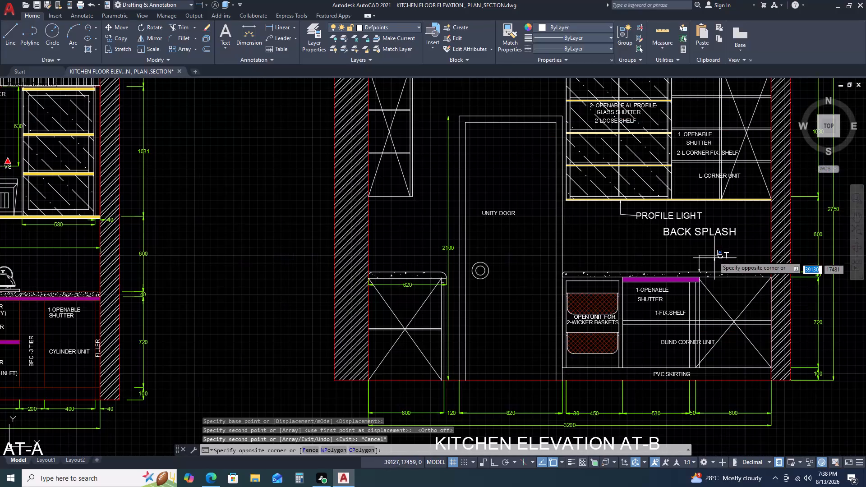
pyautogui.doubleClick(711, 251)
pyautogui.press('x')
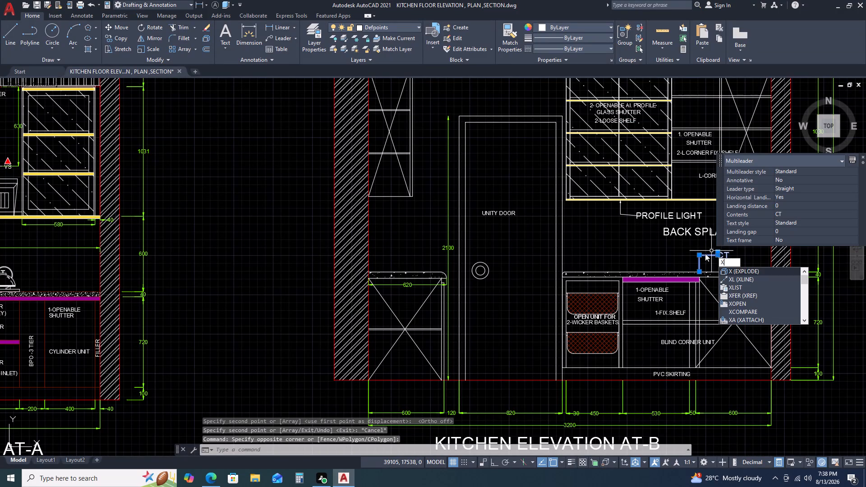
pyautogui.press('BackSpace')
pyautogui.press('c')
pyautogui.press('o')
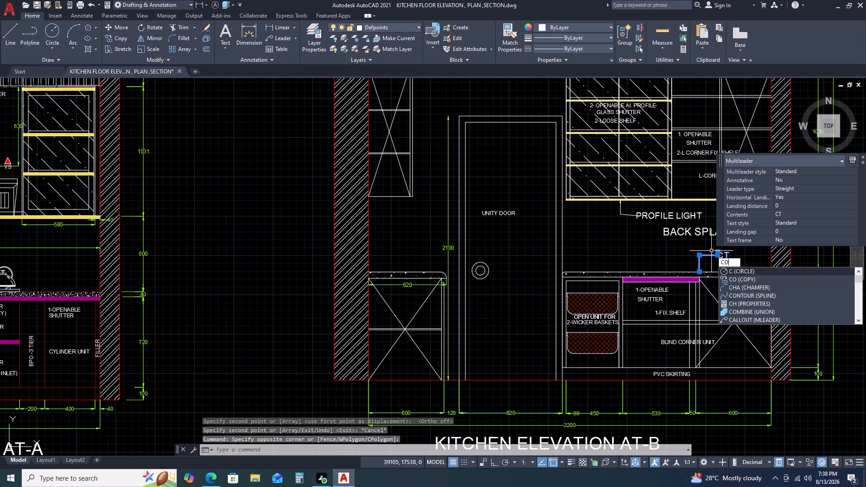
pyautogui.press('space')
pyautogui.click(697, 257)
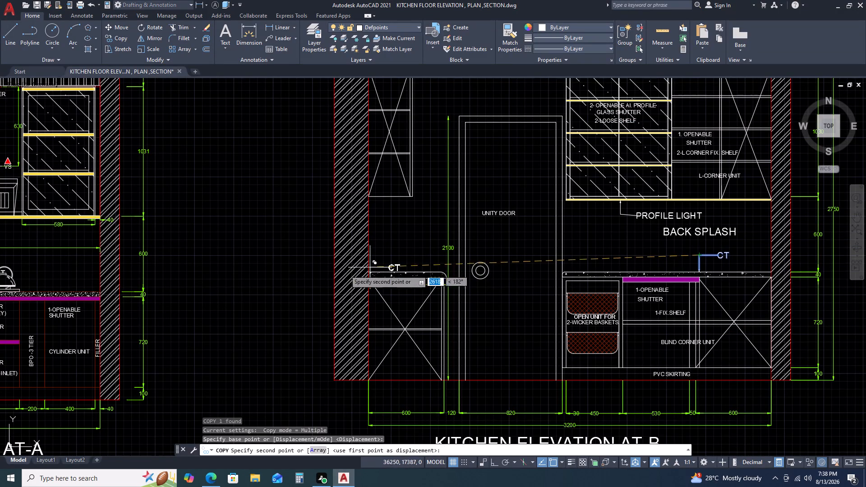
pyautogui.moveTo(289, 272); pyautogui.dragTo(692, 266, button='middle')
pyautogui.scroll(2, 294, 277)
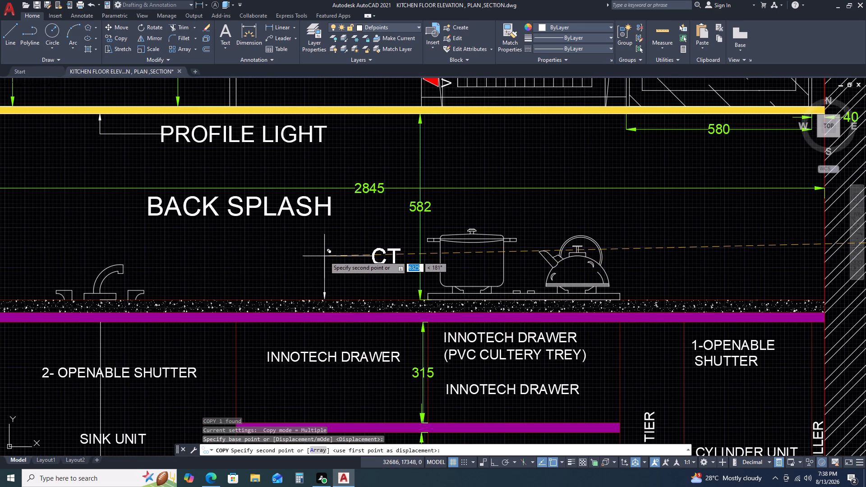
pyautogui.click(323, 257)
pyautogui.press('Escape')
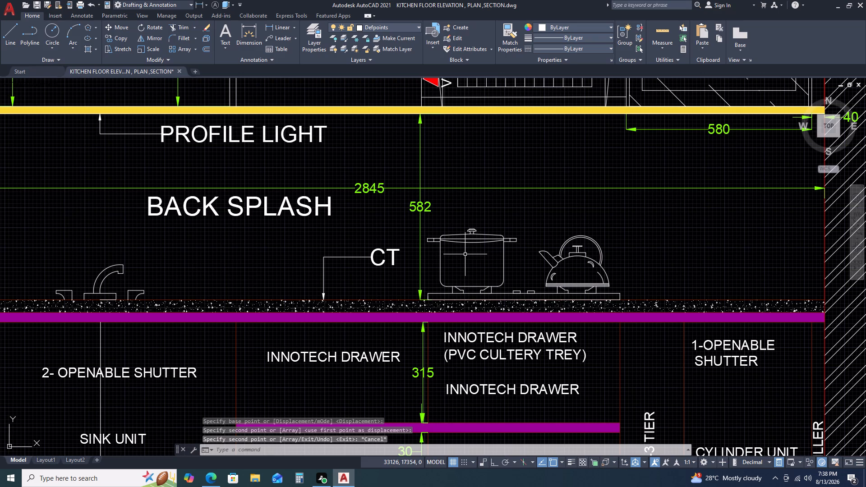
# Add a vertical linear dimension for the thickness of the purple strip under Elevation AT-A's countertop, near the 315 dimension.
pyautogui.scroll(-1, 492, 307)
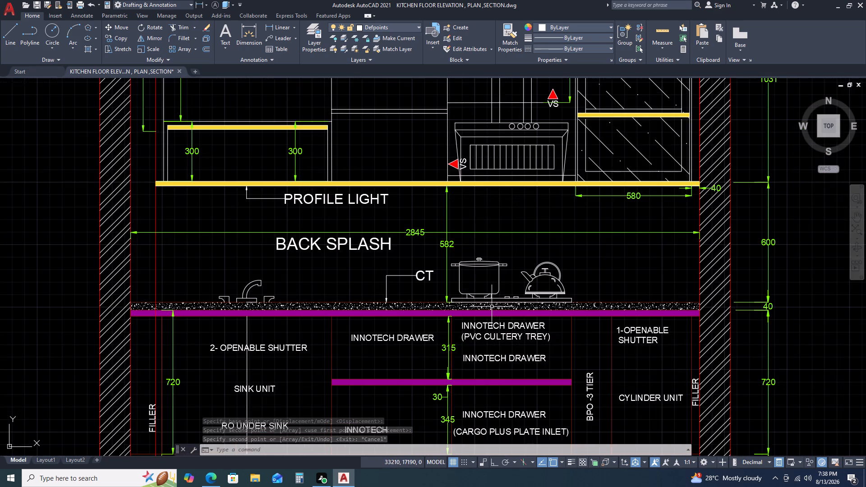
pyautogui.moveTo(527, 337); pyautogui.dragTo(525, 264, button='middle')
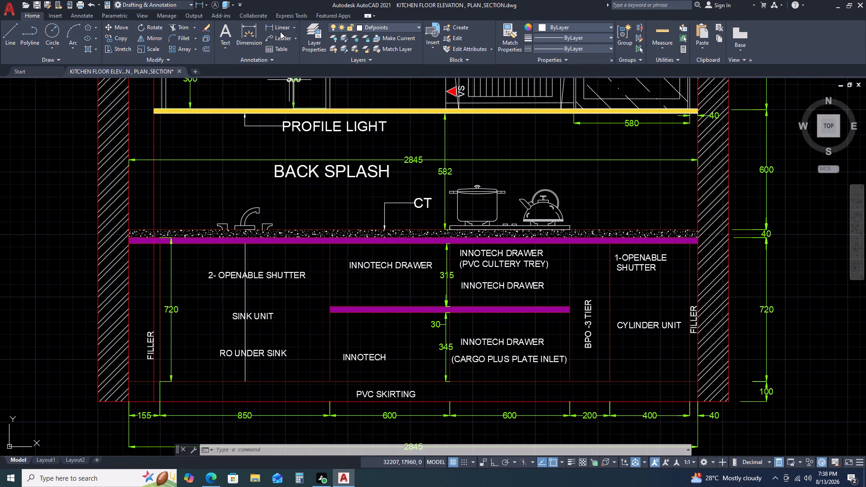
pyautogui.click(280, 28)
pyautogui.scroll(2, 438, 236)
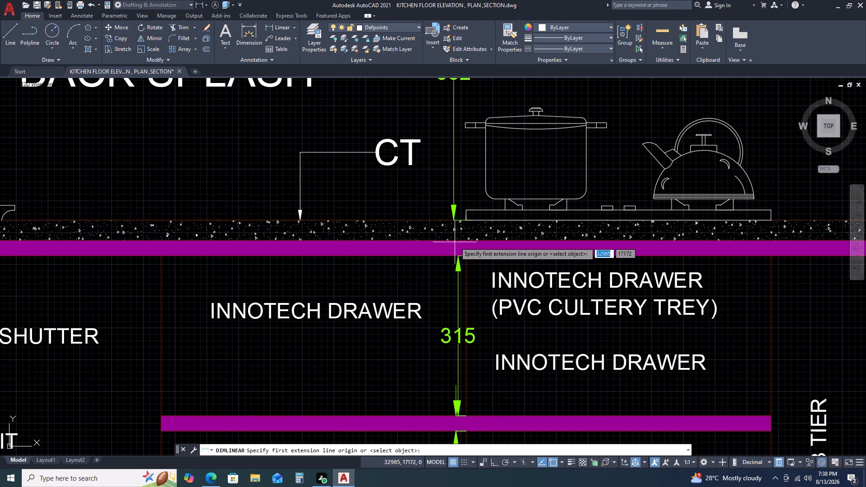
pyautogui.click(459, 239)
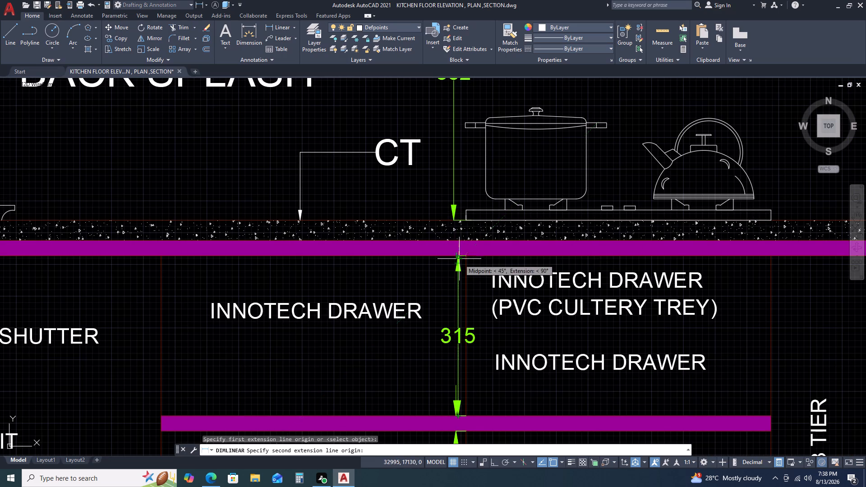
pyautogui.click(460, 258)
pyautogui.click(468, 257)
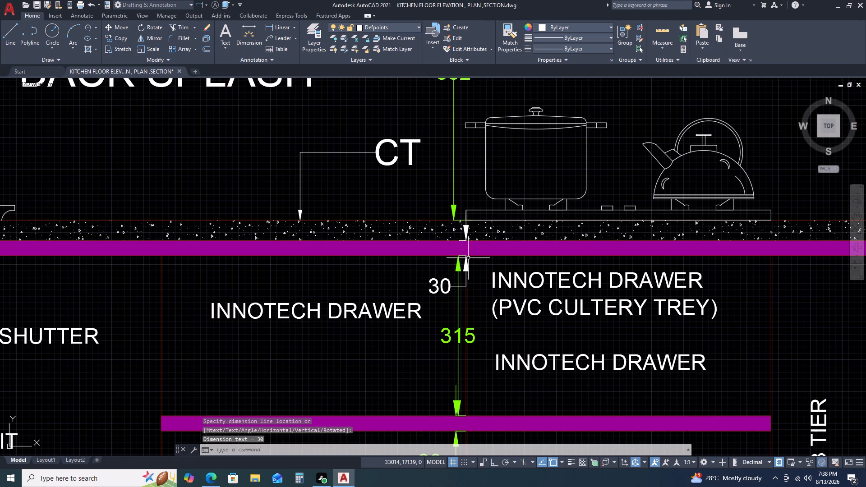
# Match the properties of the 315 dimension onto the new purple-strip thickness dimension.
pyautogui.press('m')
pyautogui.press('a')
pyautogui.press('space')
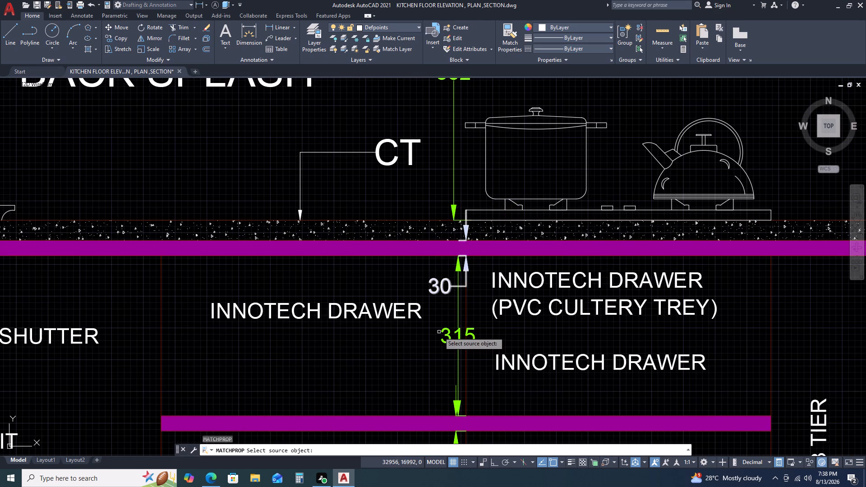
pyautogui.click(445, 336)
pyautogui.click(447, 290)
pyautogui.press('Escape')
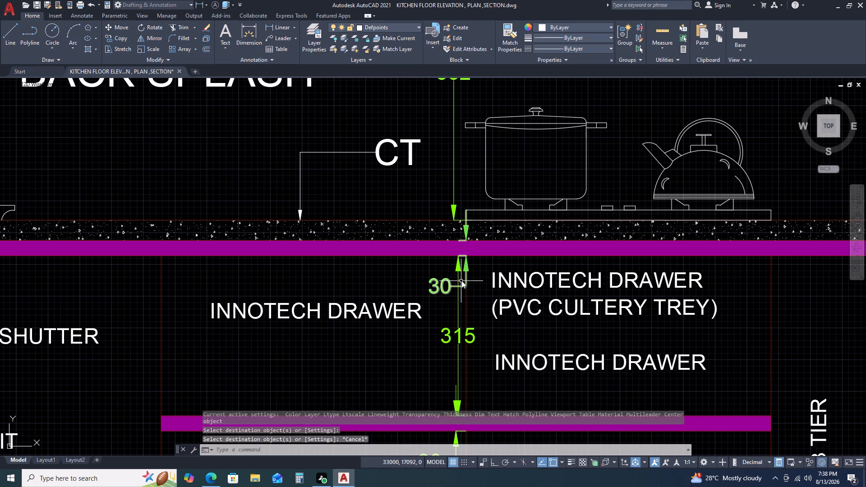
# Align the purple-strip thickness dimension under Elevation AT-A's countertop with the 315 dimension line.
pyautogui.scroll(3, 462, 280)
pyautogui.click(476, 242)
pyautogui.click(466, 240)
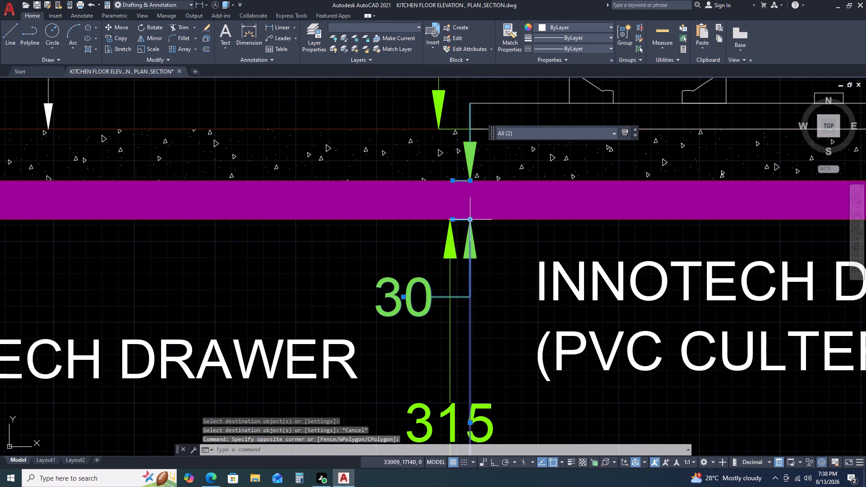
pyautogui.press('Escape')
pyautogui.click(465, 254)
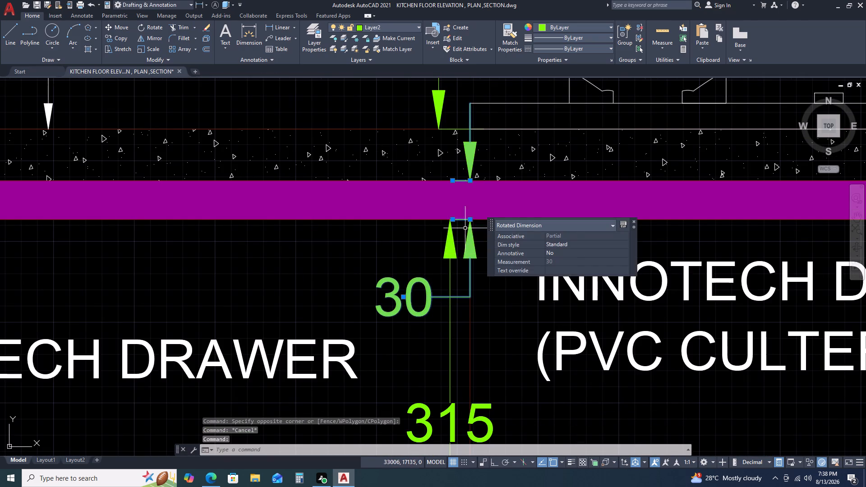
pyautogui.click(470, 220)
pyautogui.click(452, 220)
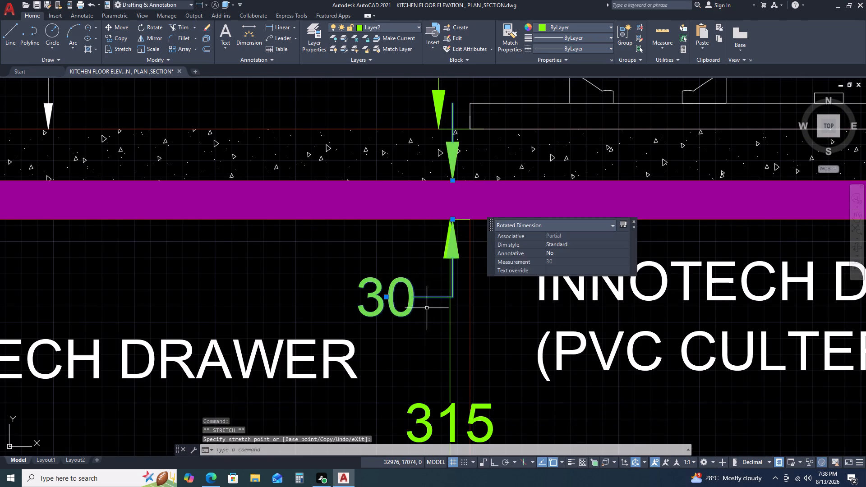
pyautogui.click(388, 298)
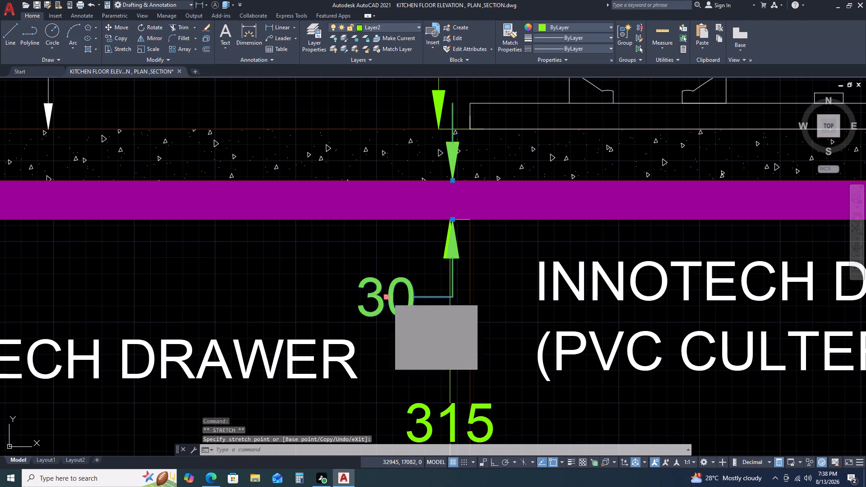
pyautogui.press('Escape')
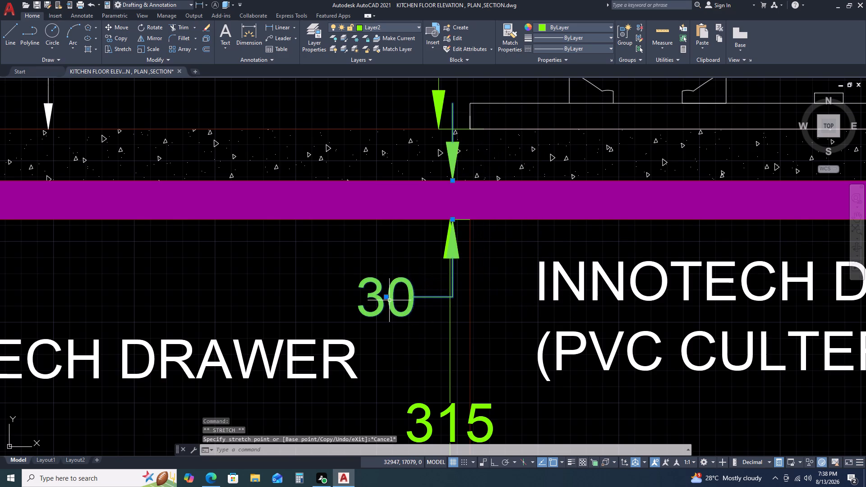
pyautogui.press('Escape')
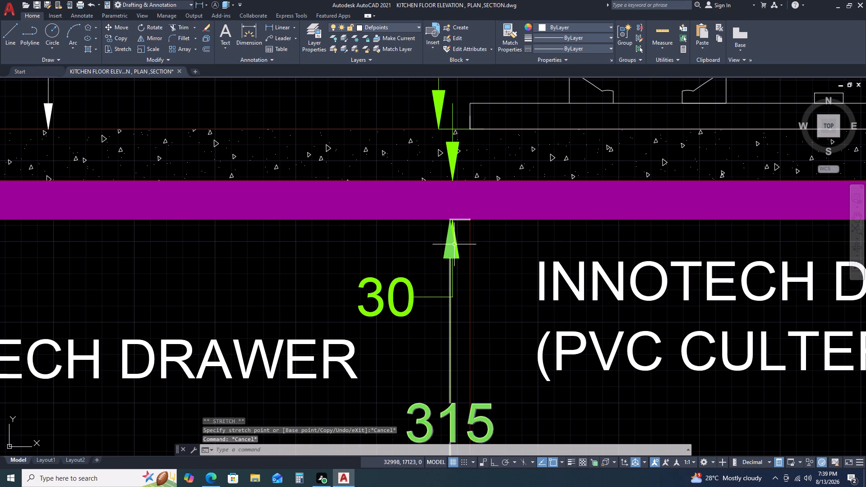
# Delete the thickness dimension of the purple strip directly under Elevation AT-A's countertop.
pyautogui.click(454, 244)
pyautogui.scroll(-4, 441, 265)
pyautogui.press('Escape')
pyautogui.scroll(-1, 470, 299)
pyautogui.scroll(2, 442, 331)
pyautogui.click(451, 206)
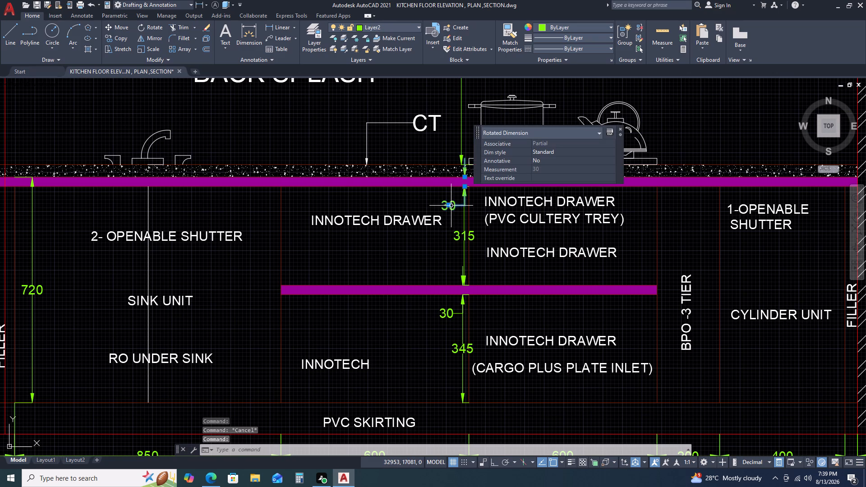
pyautogui.press('Delete')
pyautogui.scroll(-1, 447, 225)
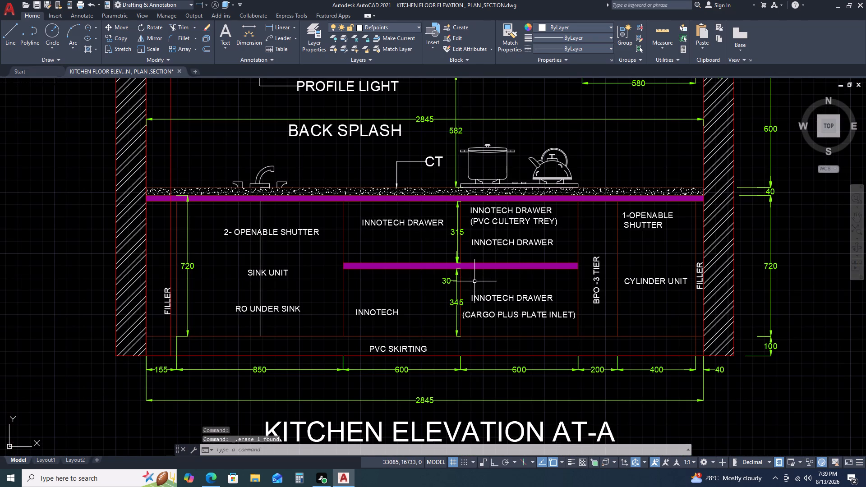
# Add a horizontal linear dimension for the filler width beside the sink unit, just below Elevation AT-A's countertop strip.
pyautogui.moveTo(201, 251); pyautogui.dragTo(423, 258, button='middle')
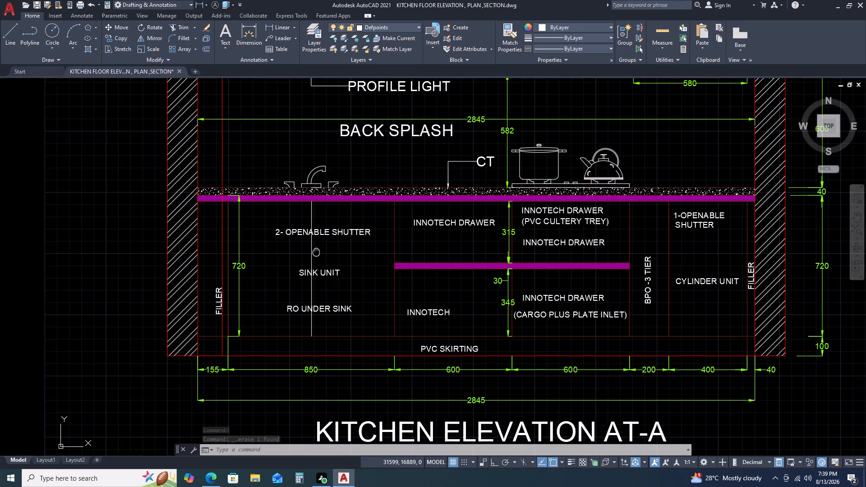
pyautogui.moveTo(423, 258); pyautogui.dragTo(470, 256, button='middle')
pyautogui.moveTo(495, 255); pyautogui.dragTo(517, 255, button='middle')
pyautogui.click(284, 27)
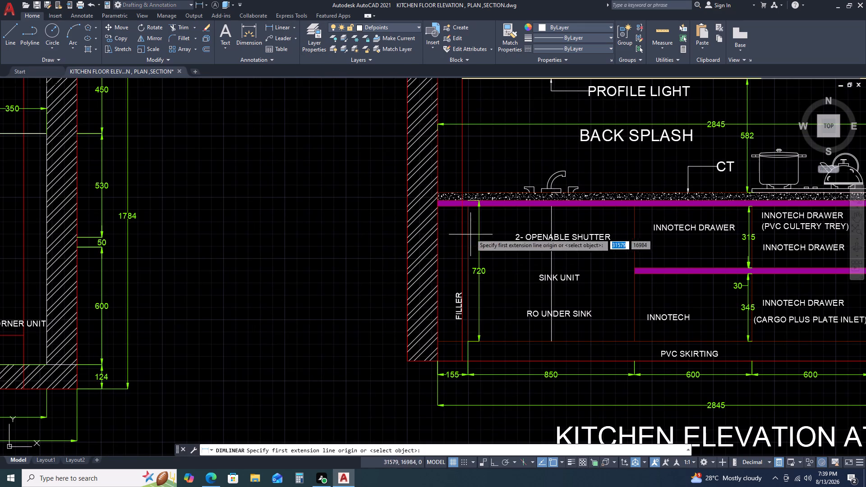
pyautogui.click(438, 208)
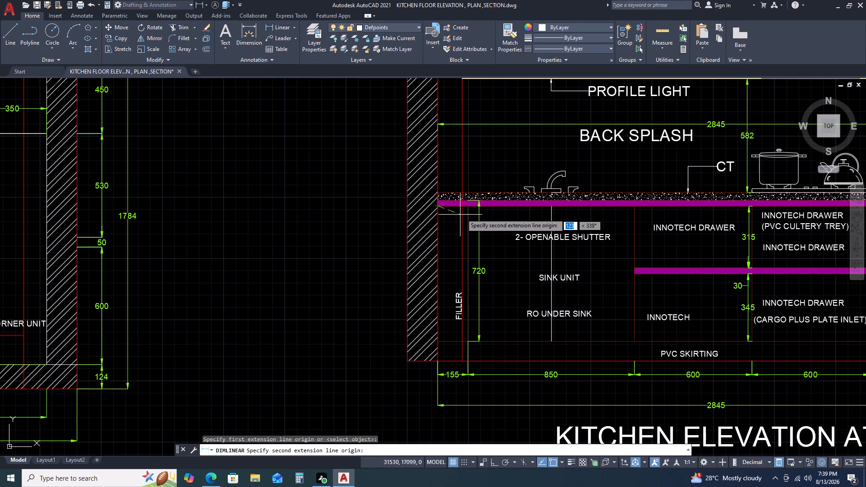
pyautogui.click(463, 207)
pyautogui.click(459, 219)
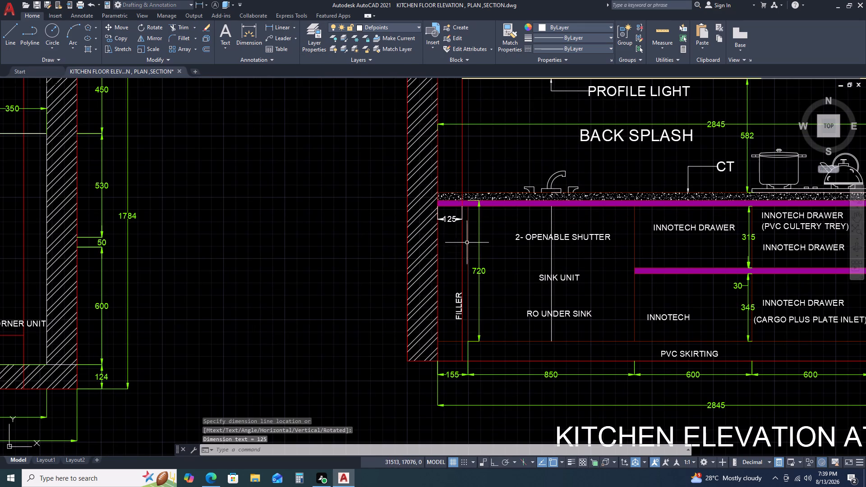
# Match the properties of the green 850 dimension onto the new filler-width dimension in Elevation AT-A.
pyautogui.scroll(-2, 470, 288)
pyautogui.write('MA')
pyautogui.press('space')
pyautogui.click(502, 321)
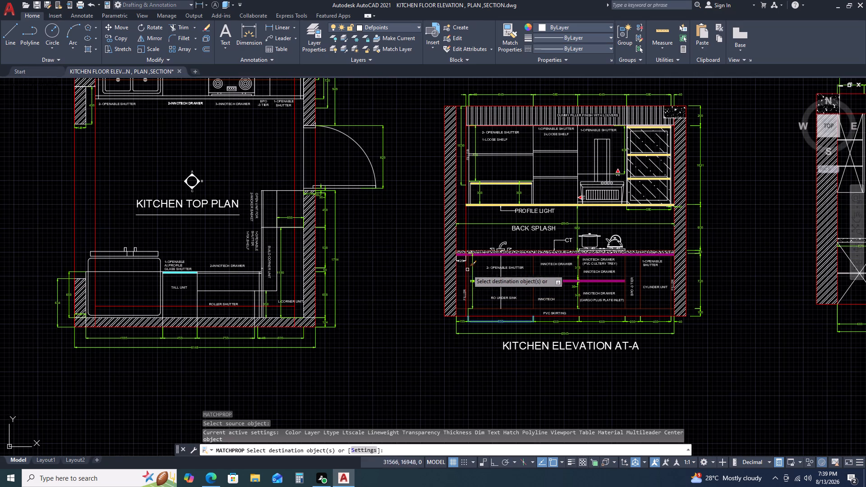
pyautogui.click(463, 262)
pyautogui.press('Escape')
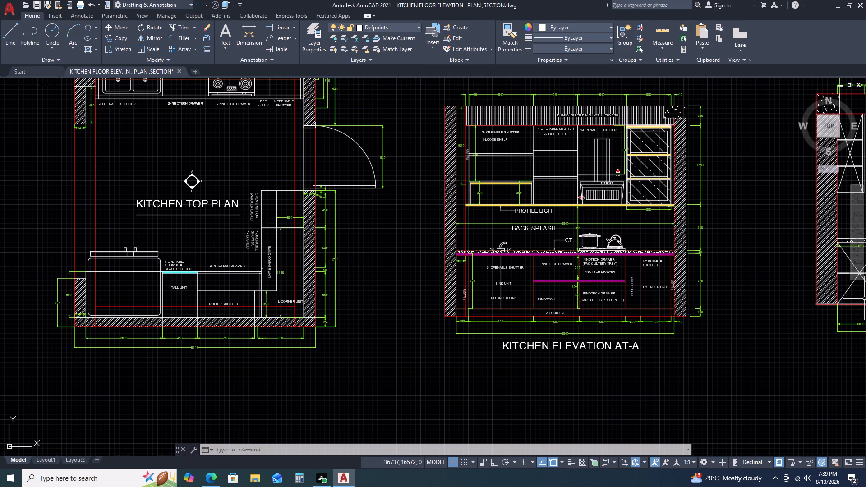
# Stretch the horizontal line behind the chimney duct in Elevation AT-A to the glass cabinet's side, making it about 641 long.
pyautogui.scroll(5, 581, 199)
pyautogui.scroll(-4, 583, 237)
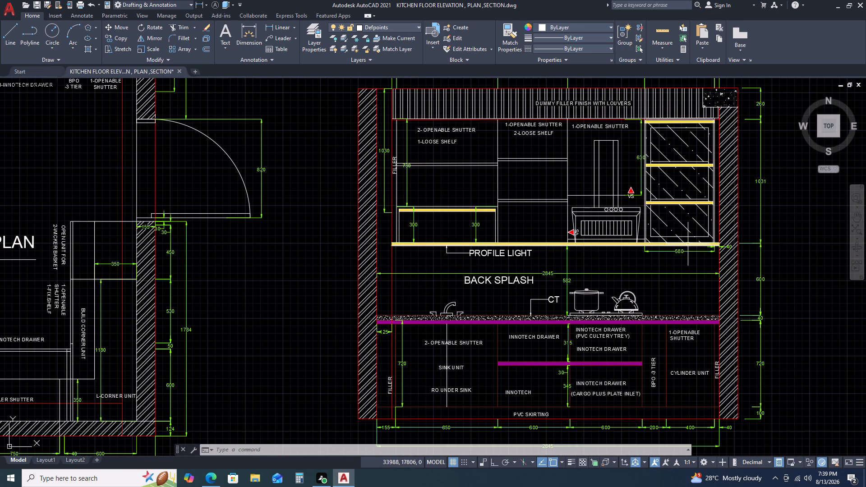
pyautogui.scroll(3, 631, 192)
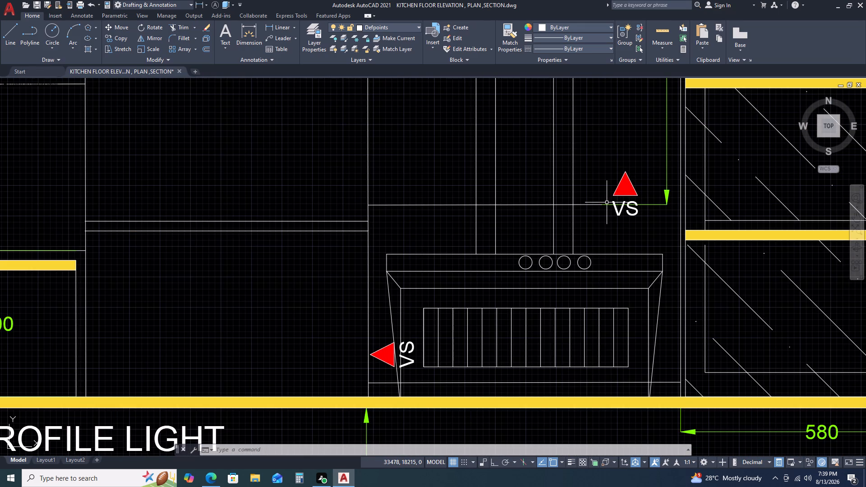
pyautogui.scroll(2, 599, 211)
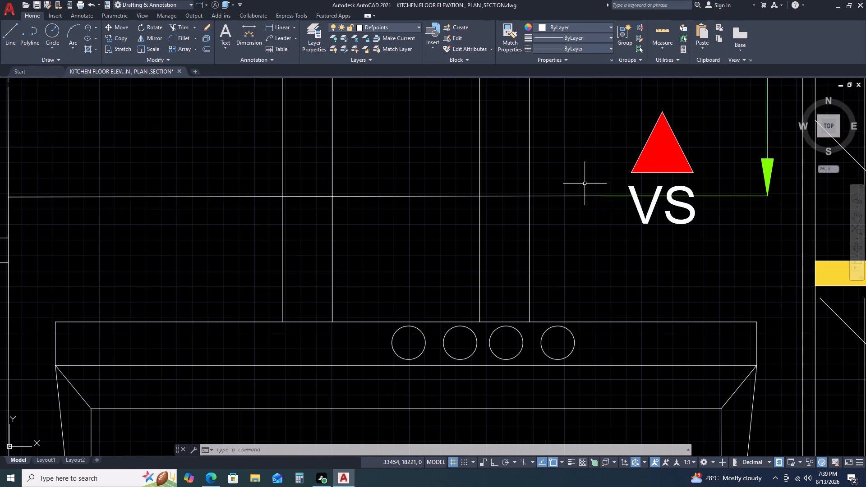
pyautogui.click(585, 184)
pyautogui.click(561, 204)
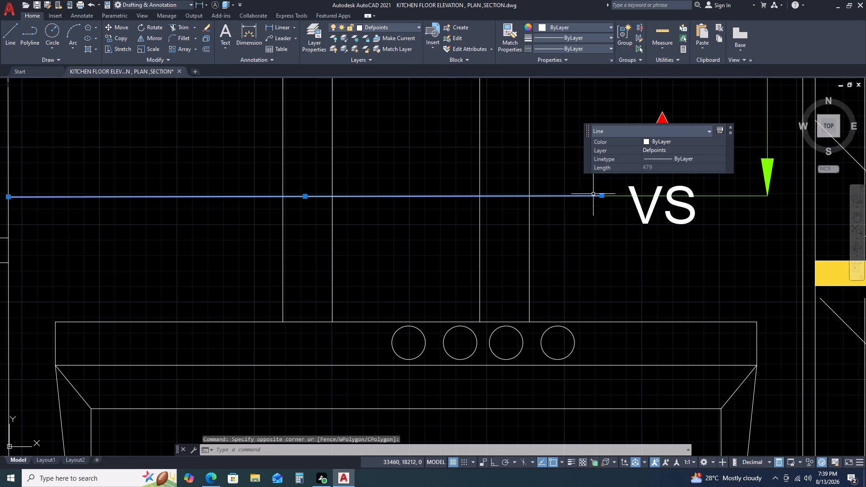
pyautogui.click(601, 196)
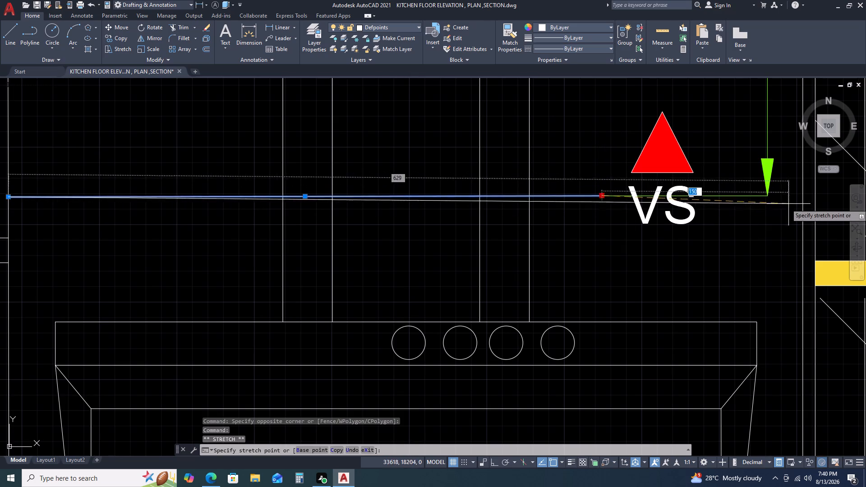
pyautogui.click(804, 196)
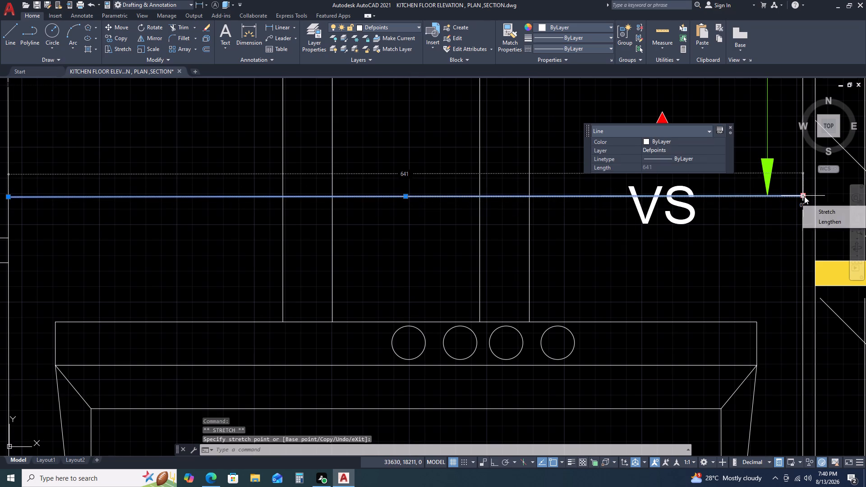
pyautogui.scroll(-2, 728, 204)
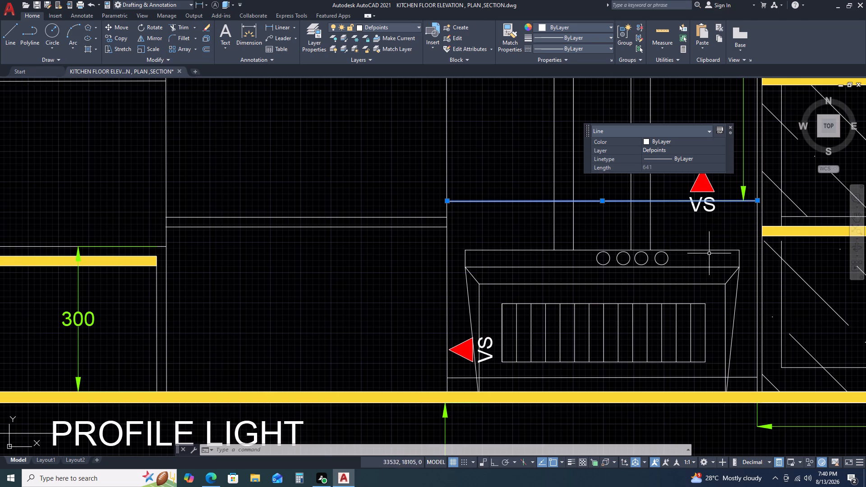
pyautogui.scroll(-3, 551, 260)
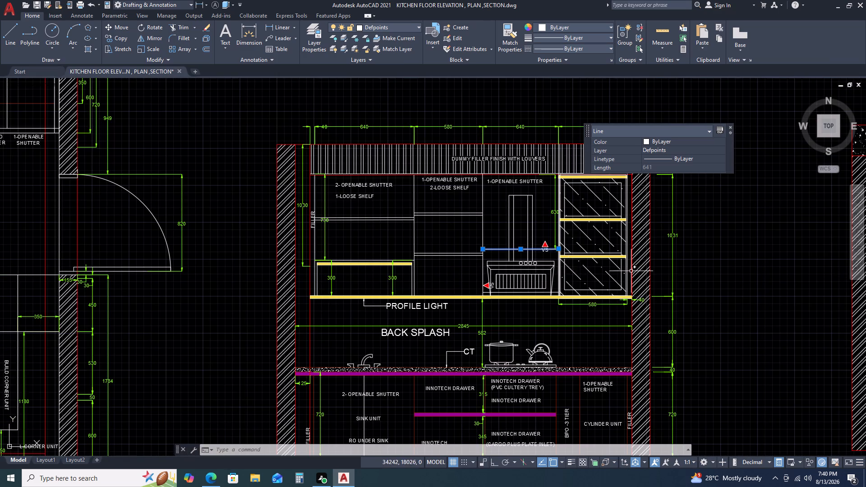
pyautogui.scroll(-3, 643, 269)
pyautogui.moveTo(814, 320); pyautogui.dragTo(737, 308, button='middle')
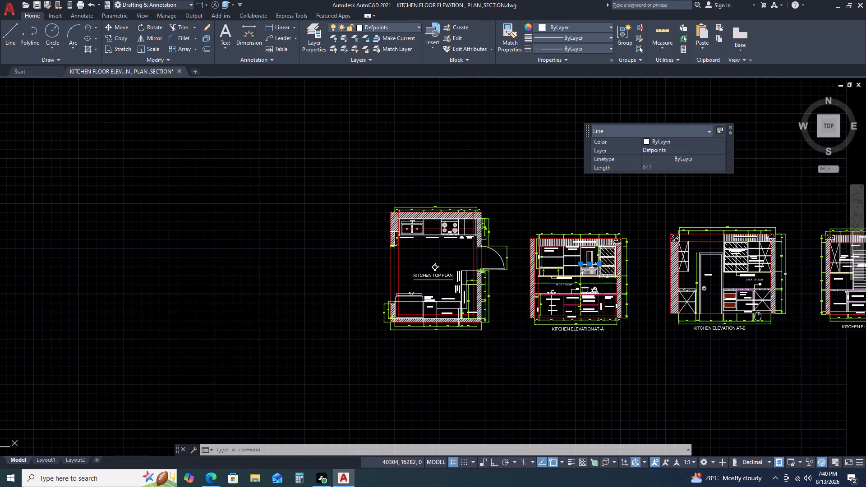
pyautogui.press('Escape')
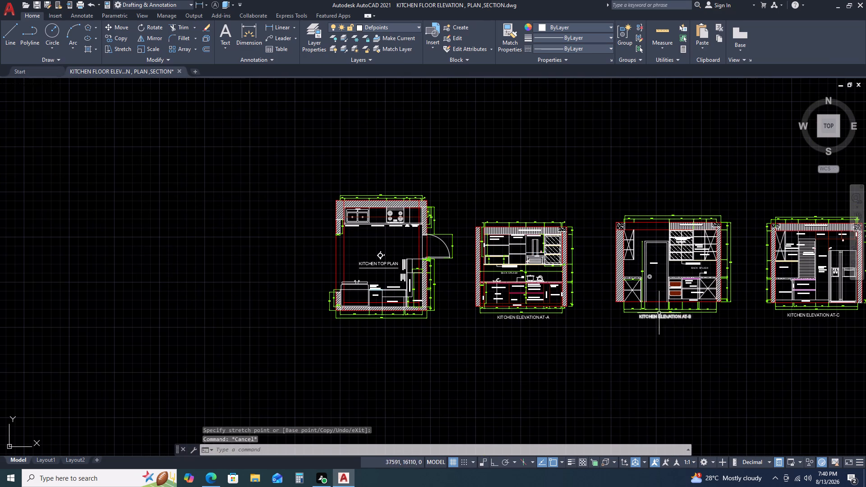
# Draw a 260 vertical line in Elevation AT-B from the top inner corner of the narrow crossed wall cabinet to the ceiling line.
pyautogui.moveTo(710, 338); pyautogui.dragTo(624, 313, button='middle')
pyautogui.scroll(2, 576, 206)
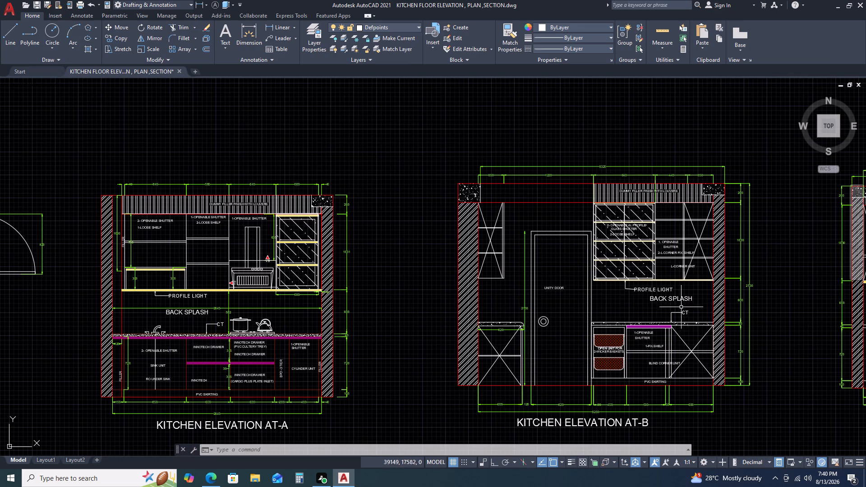
pyautogui.scroll(2, 489, 179)
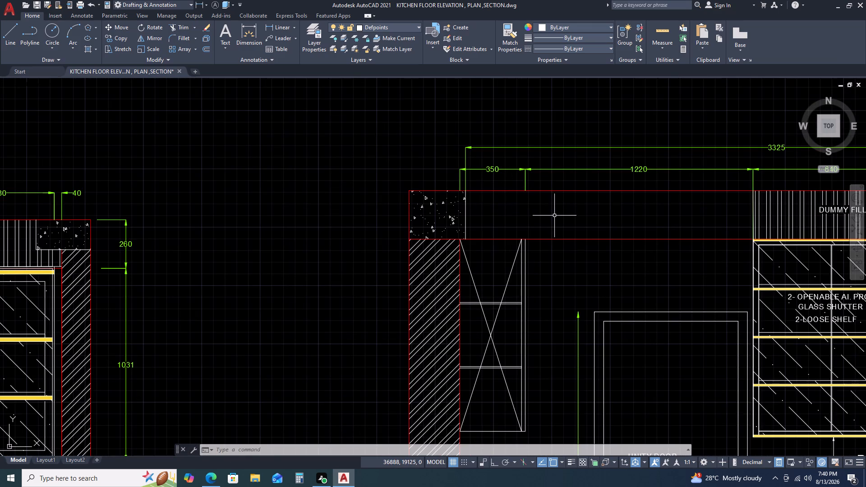
pyautogui.scroll(1, 530, 231)
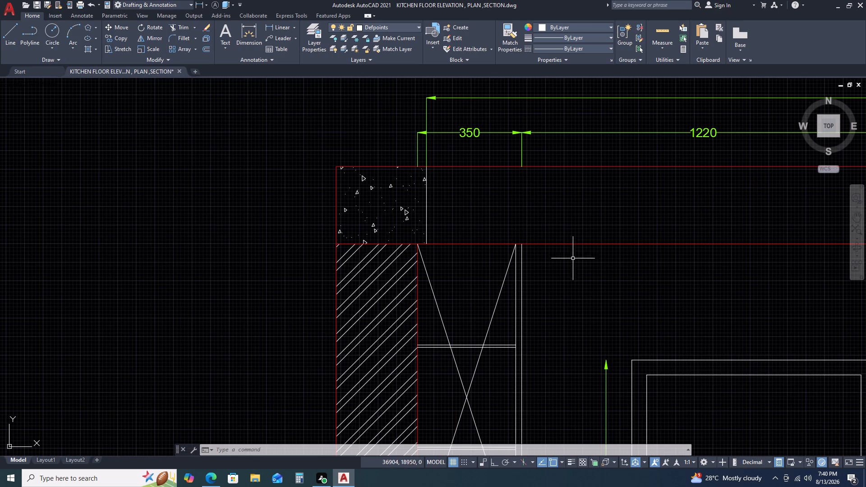
pyautogui.scroll(1, 510, 250)
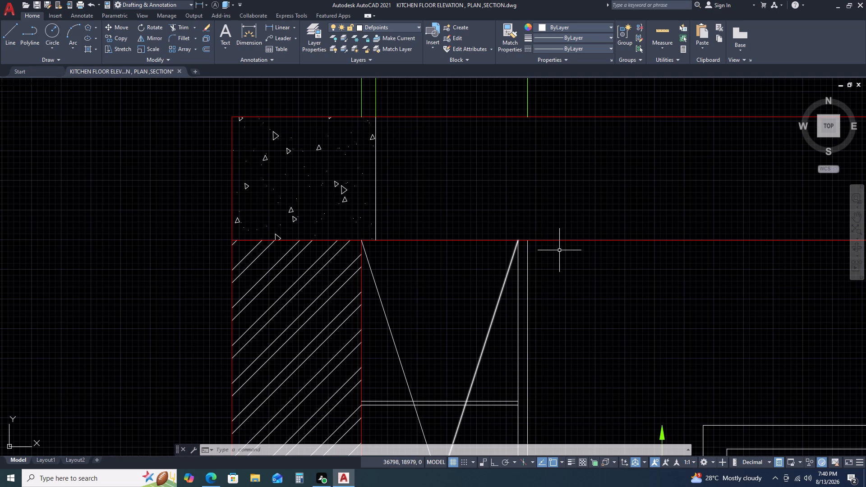
pyautogui.press('l')
pyautogui.press('space')
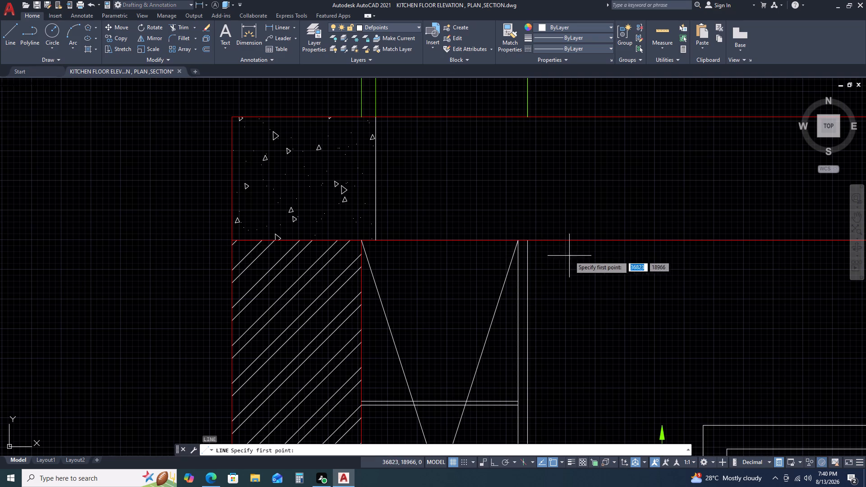
pyautogui.click(516, 239)
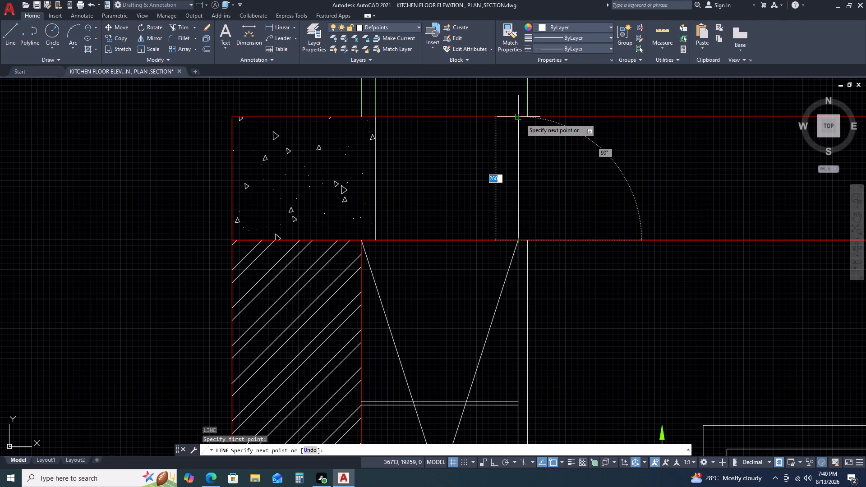
pyautogui.click(520, 119)
pyautogui.press('Escape')
# Offset the new vertical line above Elevation AT-B's narrow wall cabinet by 30 towards the concrete beam.
pyautogui.click(521, 152)
pyautogui.click(507, 161)
pyautogui.press('o')
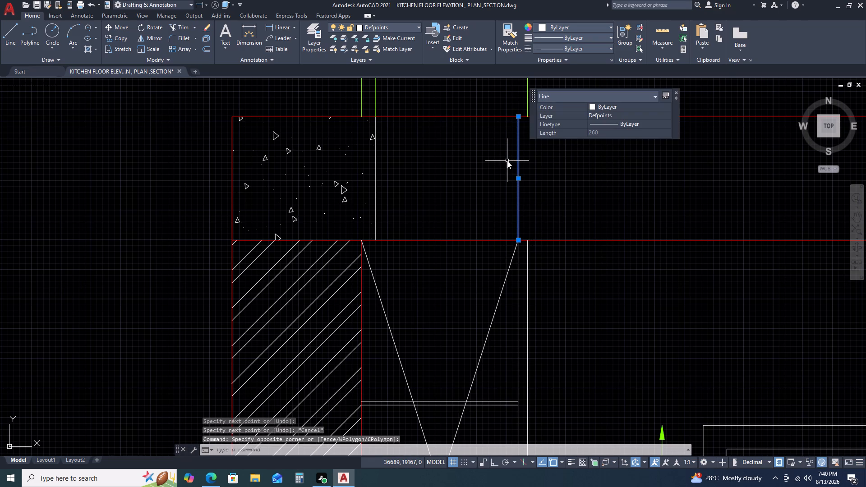
pyautogui.press('space')
pyautogui.press('3')
pyautogui.press('0')
pyautogui.press('space')
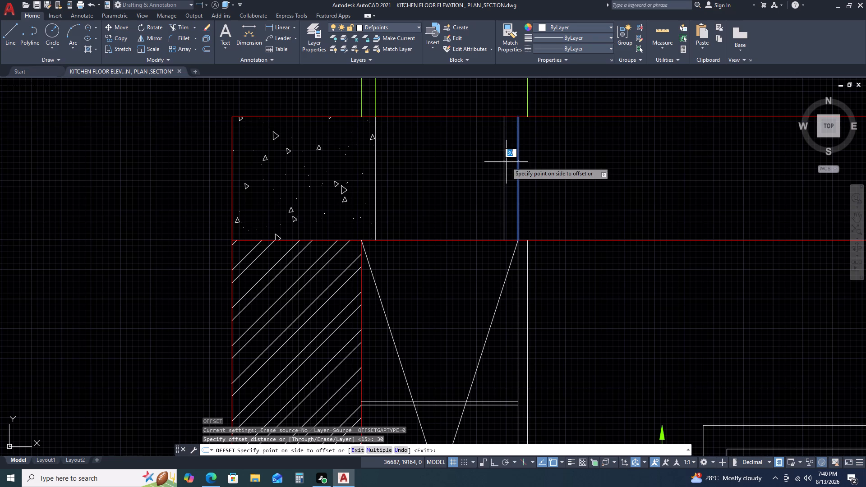
pyautogui.click(501, 166)
pyautogui.press('Escape')
# Add a vertical linear dimension for the full height of the narrow crossed wall cabinet in Elevation AT-B, on its door-facing side.
pyautogui.scroll(-2, 590, 204)
pyautogui.moveTo(631, 257); pyautogui.dragTo(549, 221, button='middle')
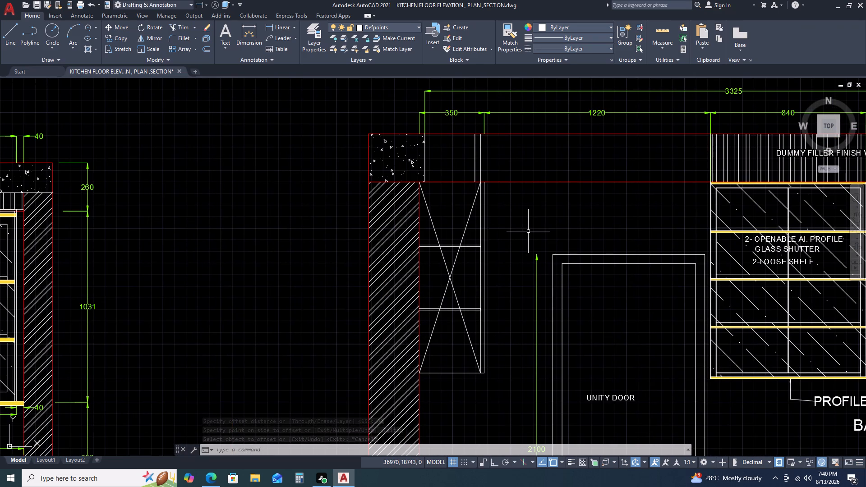
pyautogui.scroll(-2, 525, 238)
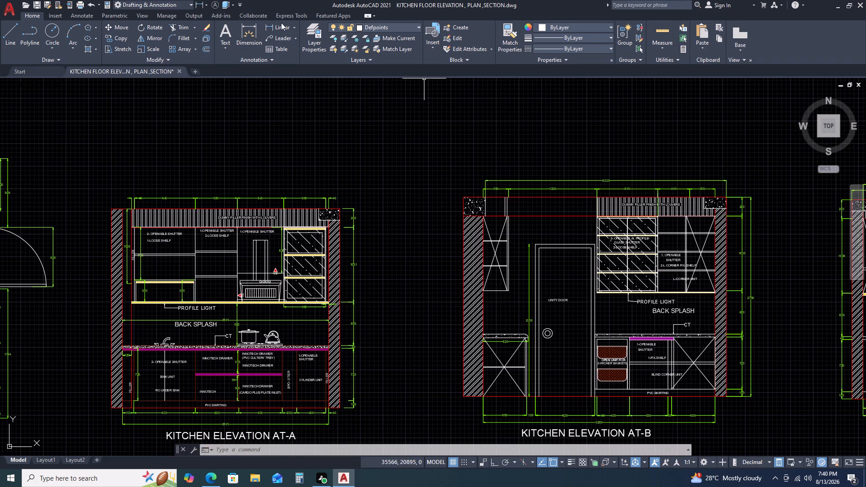
pyautogui.click(281, 23)
pyautogui.scroll(2, 522, 223)
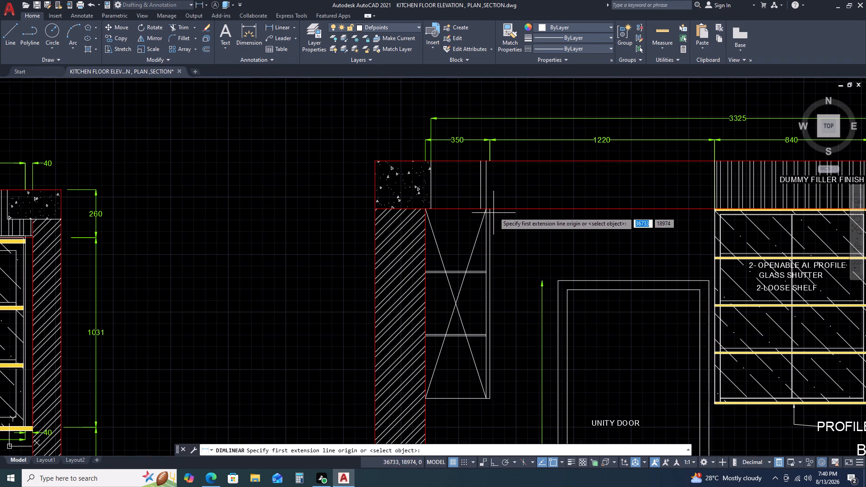
pyautogui.click(491, 209)
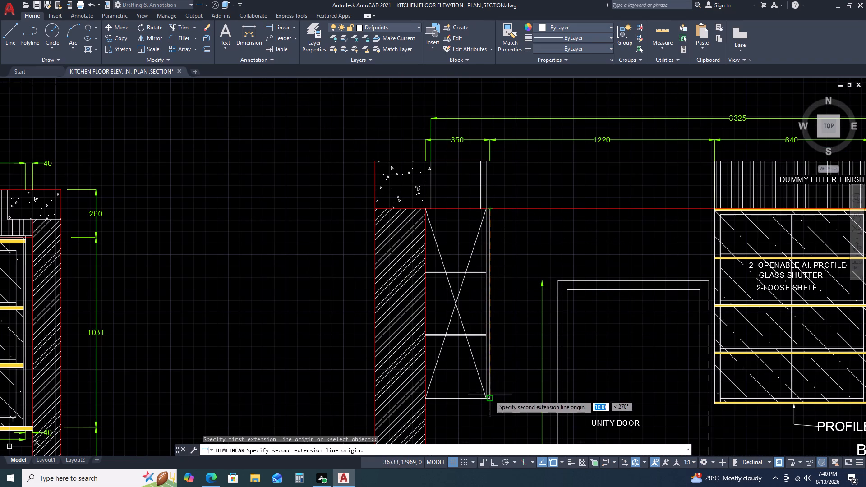
pyautogui.click(492, 400)
pyautogui.click(501, 398)
# Dimension the overall width of Elevation AT-B's narrow crossed wall cabinet just below its bottom edge.
pyautogui.moveTo(548, 364); pyautogui.dragTo(553, 284, button='middle')
pyautogui.moveTo(555, 265); pyautogui.dragTo(557, 257, button='middle')
pyautogui.press('space')
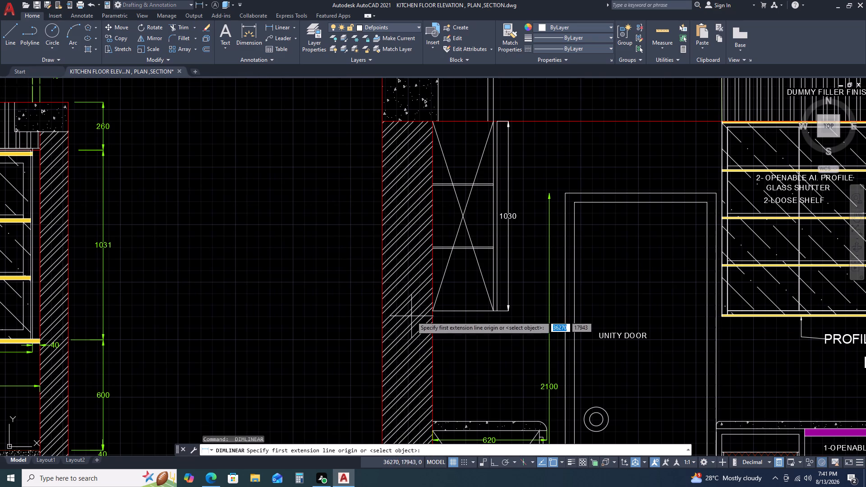
pyautogui.scroll(2, 436, 314)
pyautogui.click(424, 316)
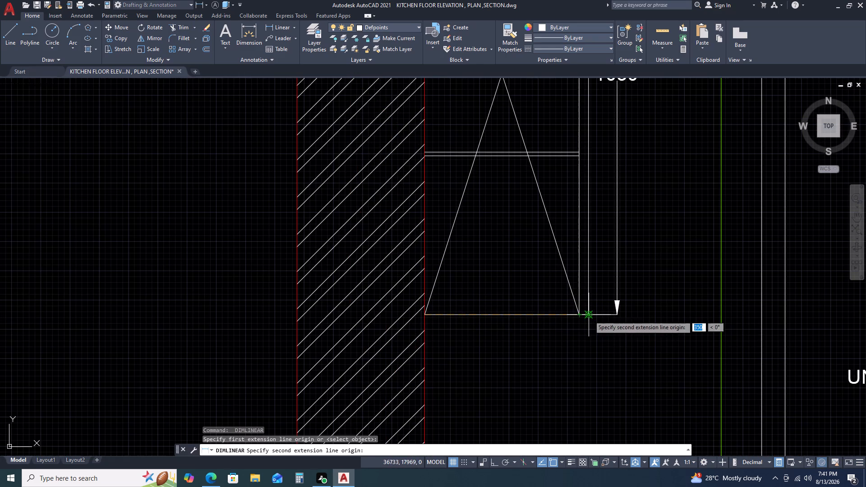
pyautogui.click(589, 316)
pyautogui.click(581, 335)
# Move the UNITY DOOR label in Elevation AT-B slightly towards the middle of the door panel.
pyautogui.scroll(-3, 587, 312)
pyautogui.moveTo(600, 324); pyautogui.dragTo(562, 285, button='middle')
pyautogui.moveTo(553, 269); pyautogui.dragTo(545, 252, button='middle')
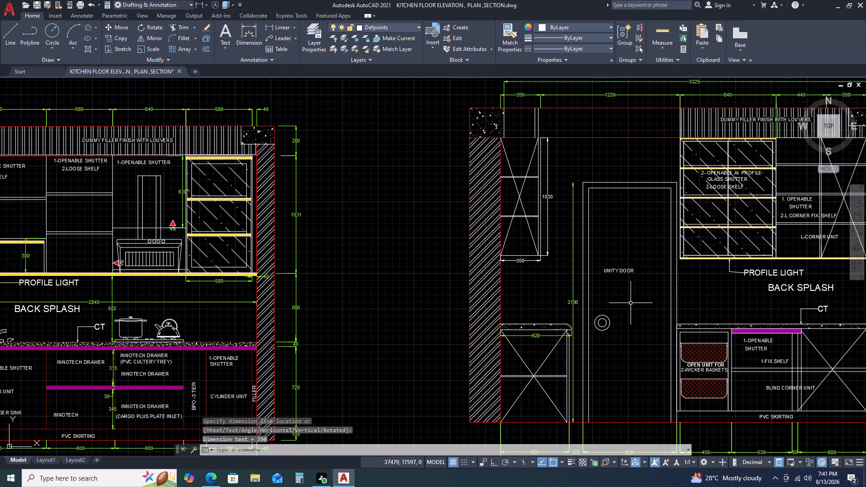
pyautogui.scroll(1, 623, 275)
pyautogui.moveTo(635, 275); pyautogui.dragTo(630, 265)
pyautogui.click(617, 235)
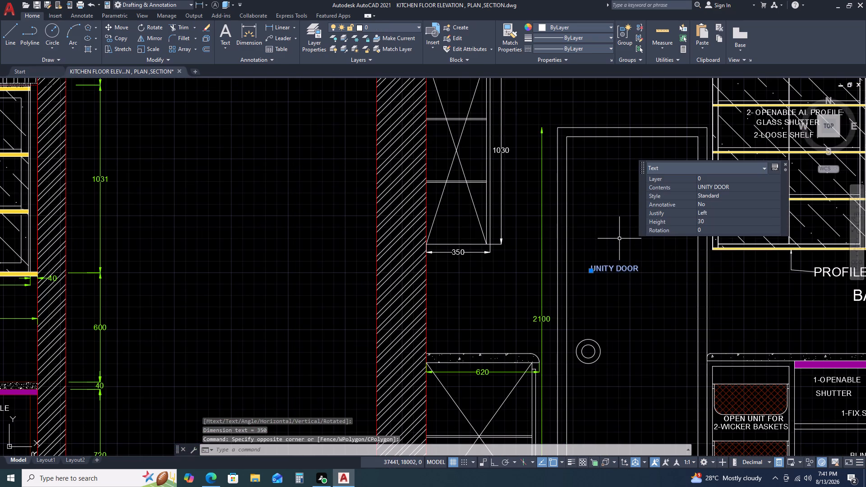
pyautogui.write('M')
pyautogui.press('space')
pyautogui.click(620, 243)
pyautogui.click(634, 246)
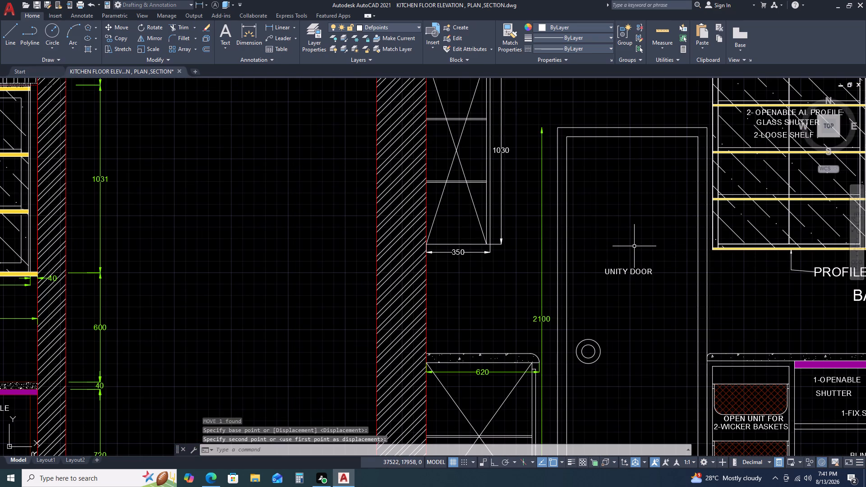
# Move the brown base-cabinet divider lines and the skirting's top line in Elevation AT-A to the Defpoints layer, leaving out the cylinder unit's filler line.
pyautogui.scroll(-2, 622, 255)
pyautogui.moveTo(637, 304); pyautogui.dragTo(614, 255, button='middle')
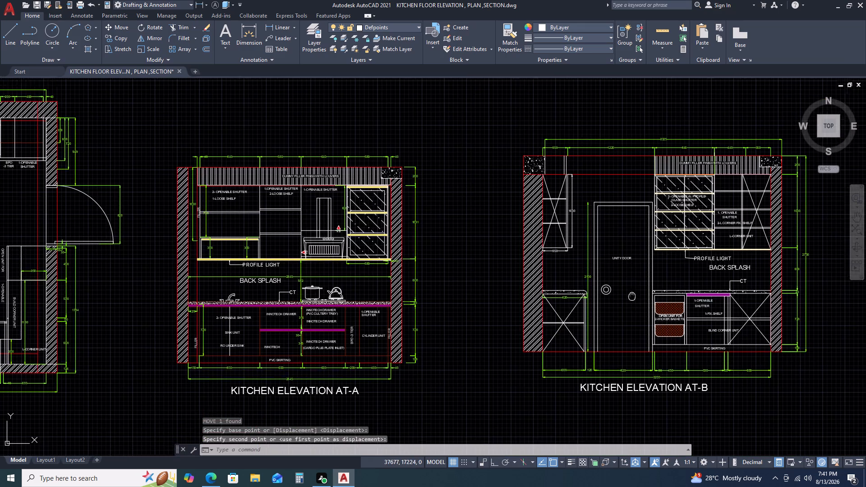
pyautogui.moveTo(614, 255); pyautogui.dragTo(607, 238, button='middle')
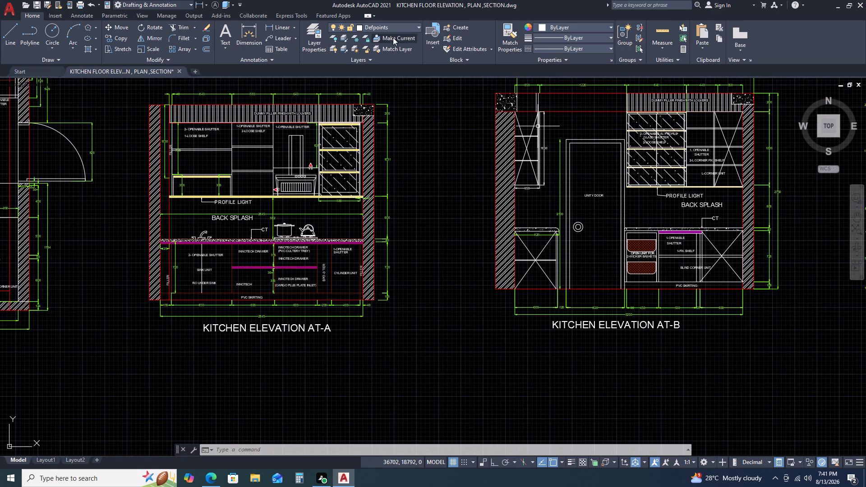
pyautogui.scroll(-2, 376, 51)
pyautogui.scroll(-2, 413, 98)
pyautogui.scroll(1, 305, 165)
pyautogui.scroll(3, 340, 178)
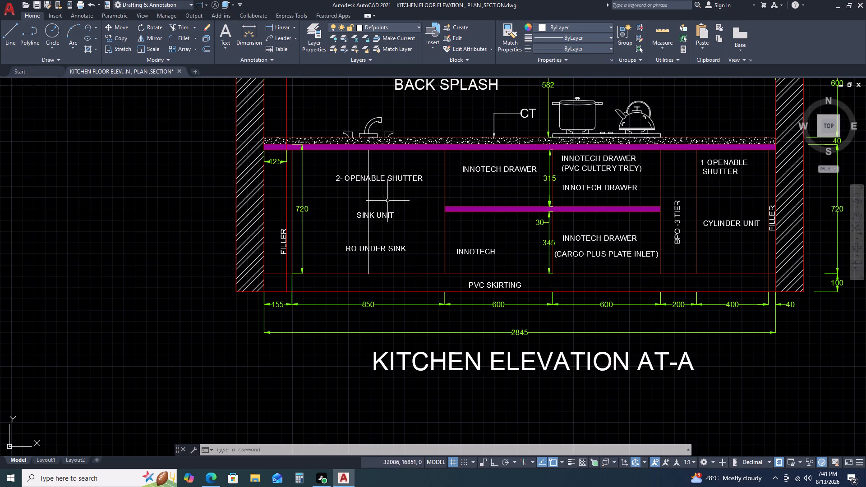
pyautogui.click(449, 190)
pyautogui.click(429, 181)
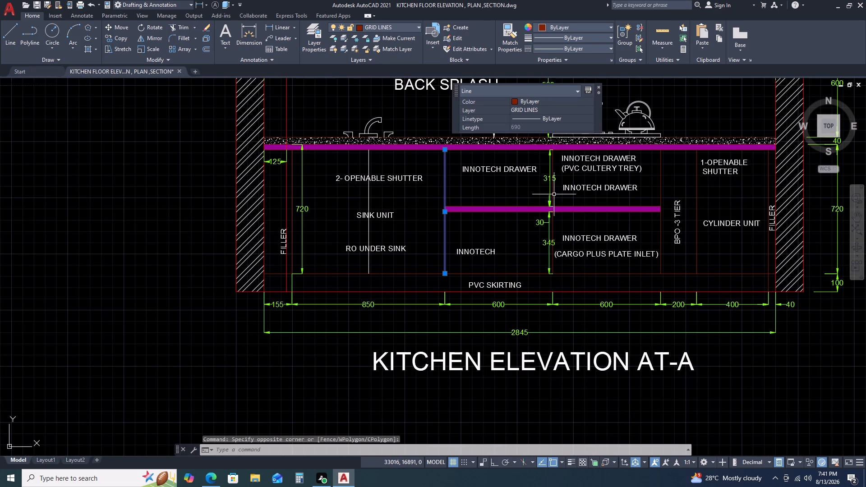
pyautogui.click(554, 191)
pyautogui.scroll(3, 553, 231)
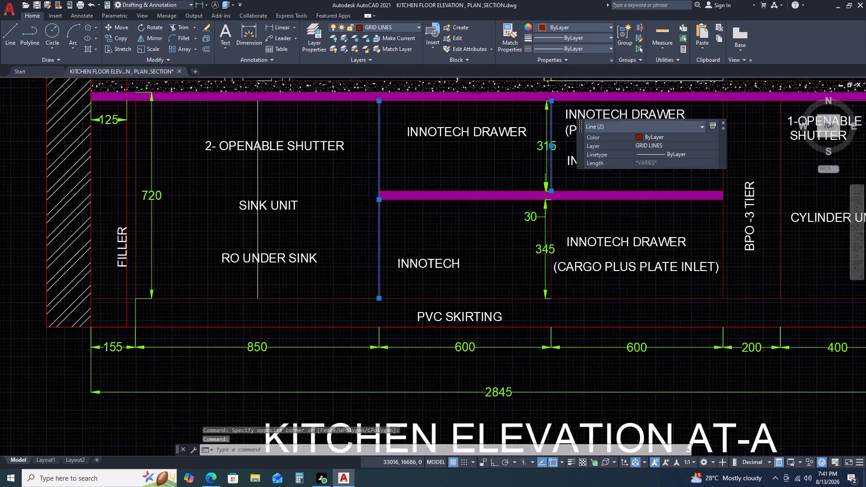
pyautogui.click(548, 218)
pyautogui.click(535, 222)
pyautogui.scroll(-4, 554, 268)
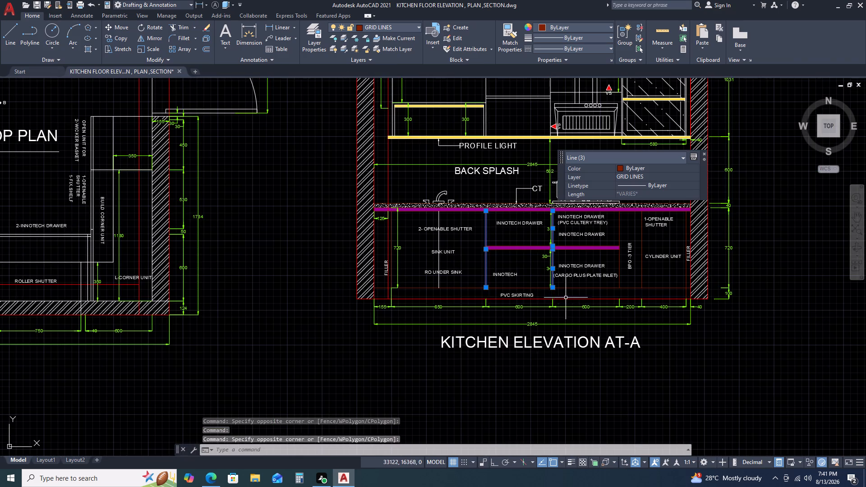
pyautogui.click(586, 288)
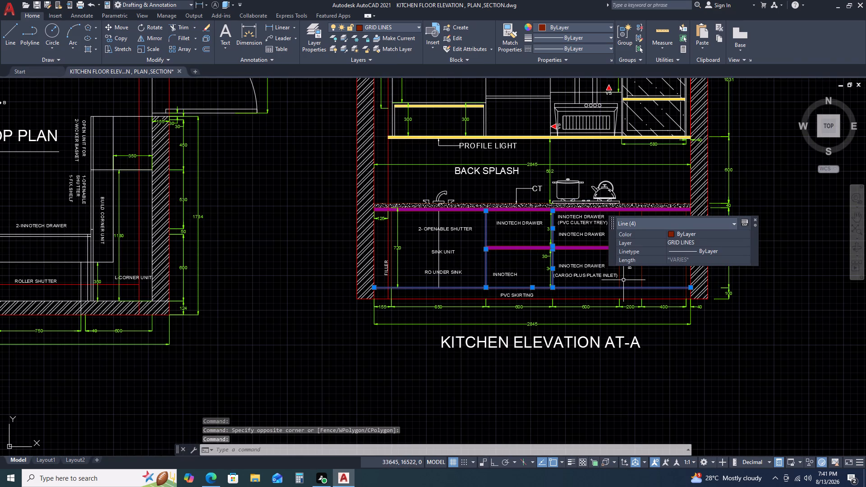
pyautogui.click(620, 280)
pyautogui.click(641, 277)
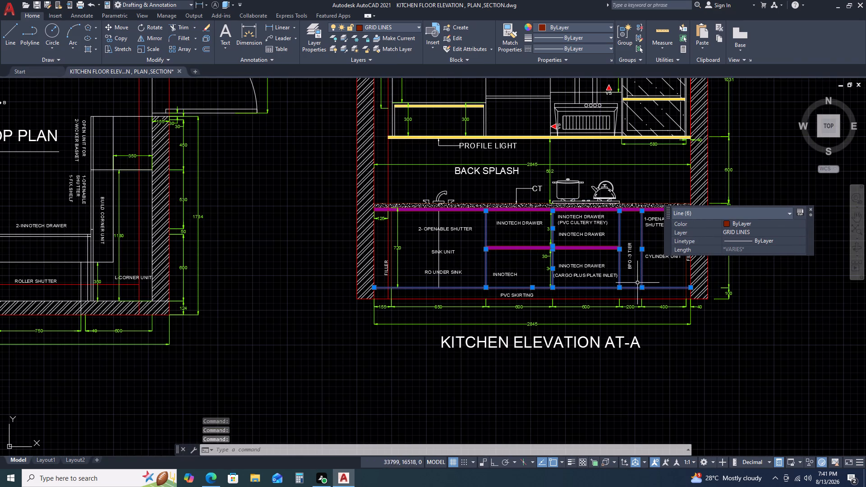
pyautogui.scroll(2, 392, 241)
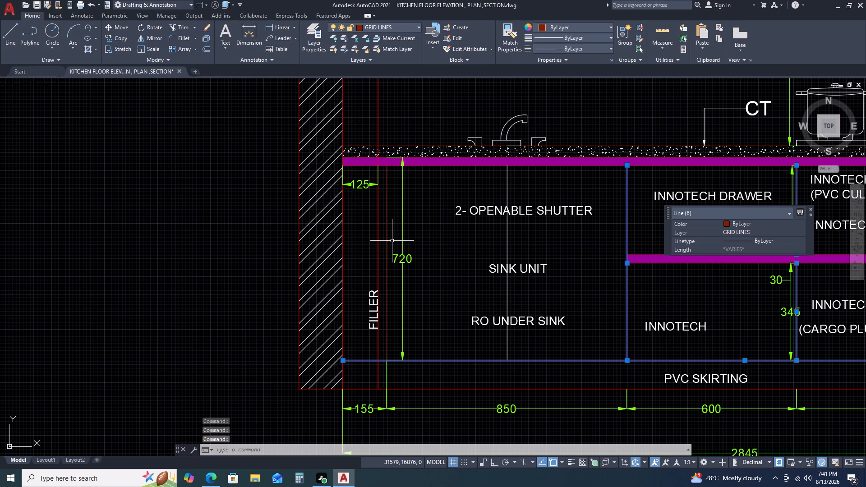
pyautogui.click(392, 234)
pyautogui.click(384, 225)
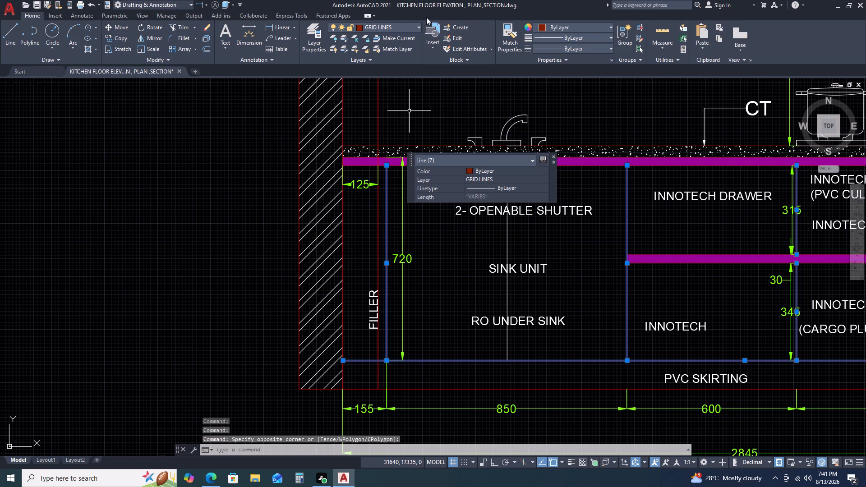
pyautogui.click(400, 26)
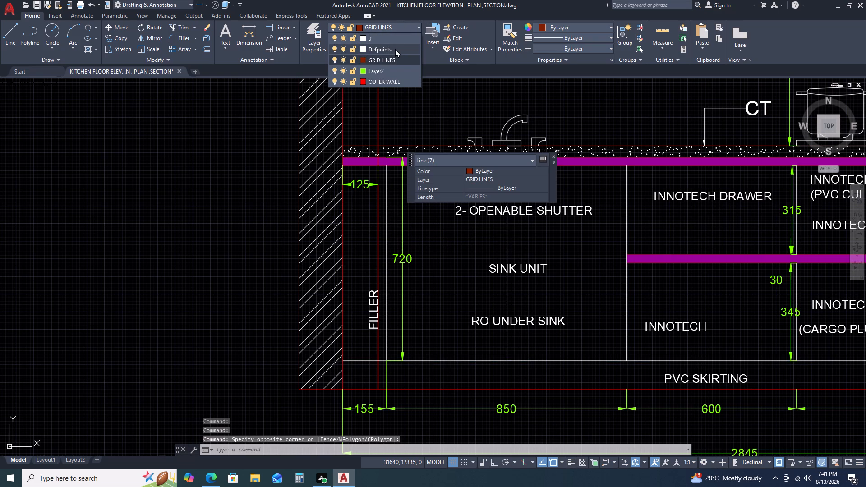
pyautogui.click(395, 49)
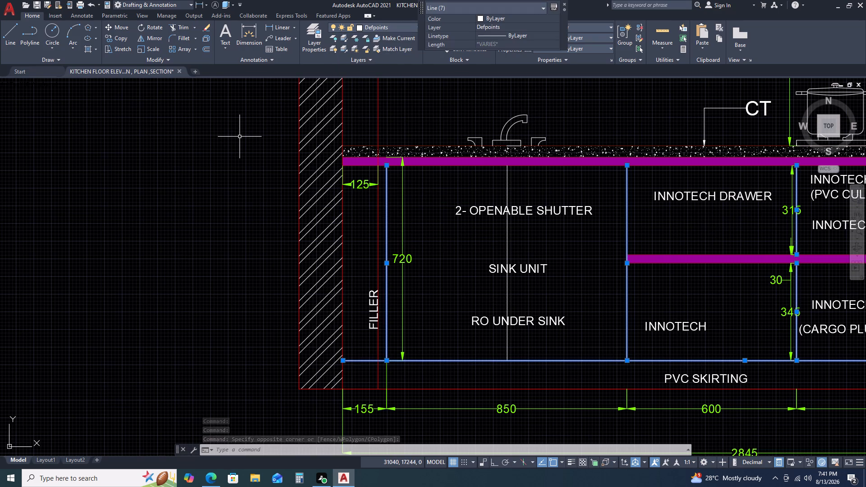
pyautogui.press('Escape')
# Change the filler line beside the cylinder unit in Elevation AT-A to the Defpoints layer.
pyautogui.scroll(-2, 240, 134)
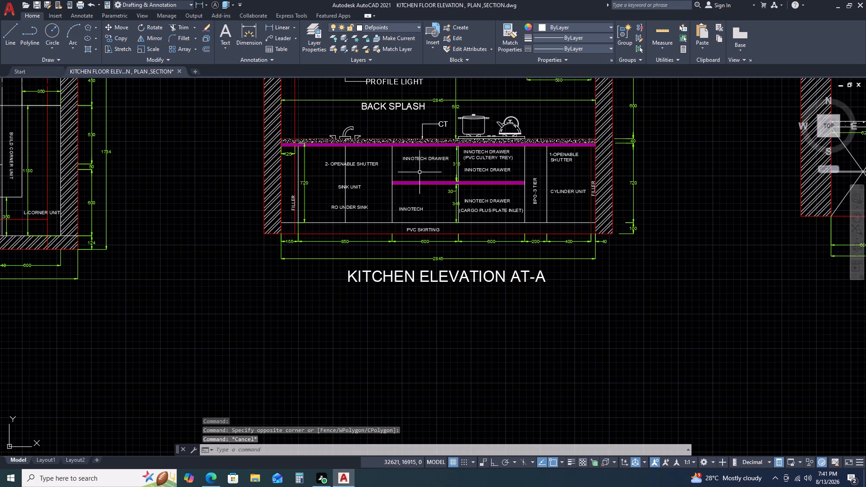
pyautogui.scroll(1, 592, 162)
pyautogui.click(590, 160)
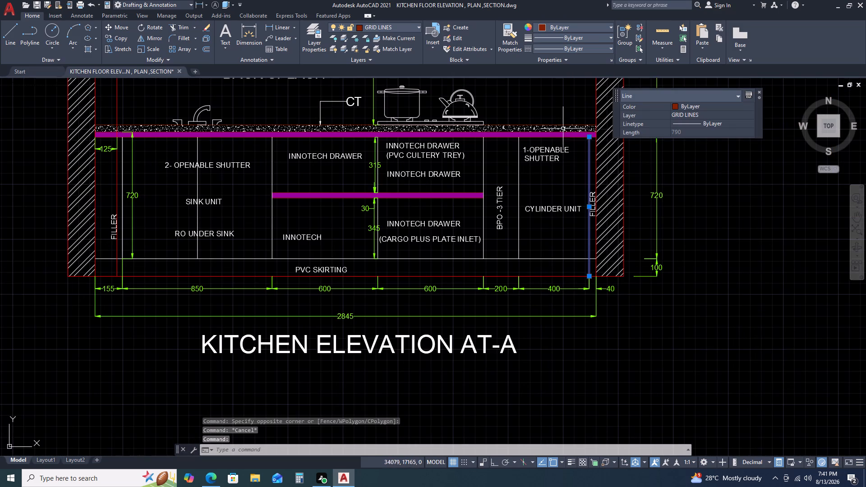
pyautogui.click(396, 26)
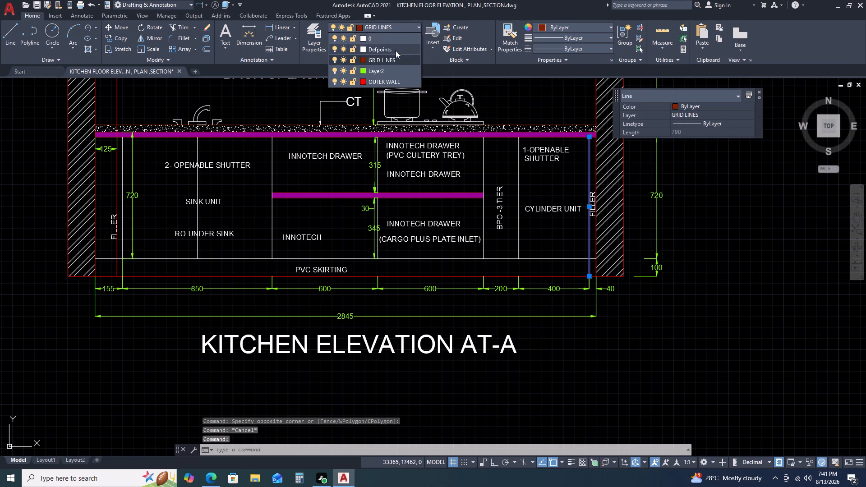
pyautogui.click(395, 49)
pyautogui.press('Escape')
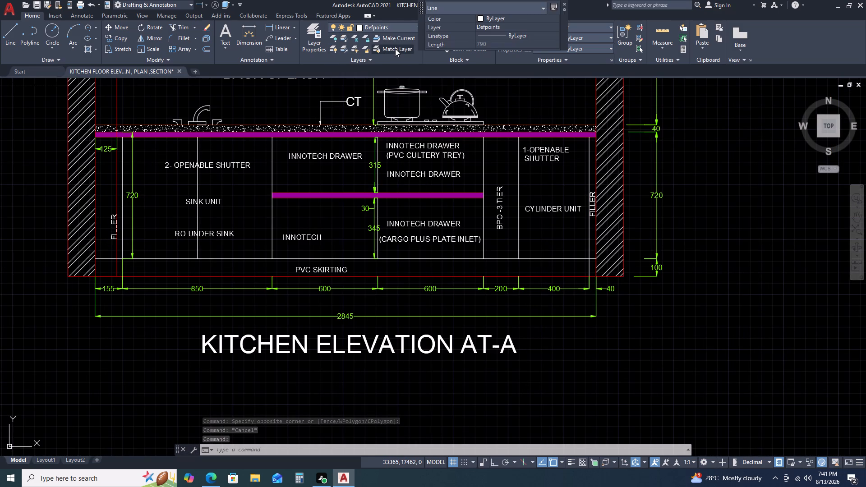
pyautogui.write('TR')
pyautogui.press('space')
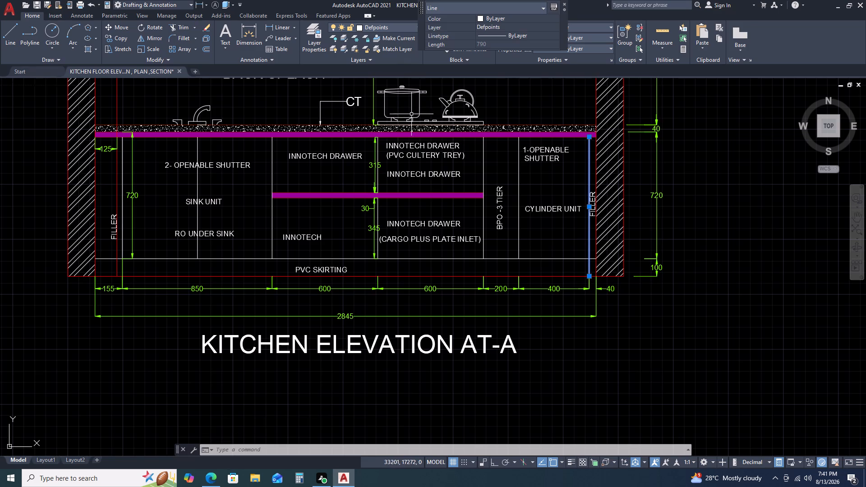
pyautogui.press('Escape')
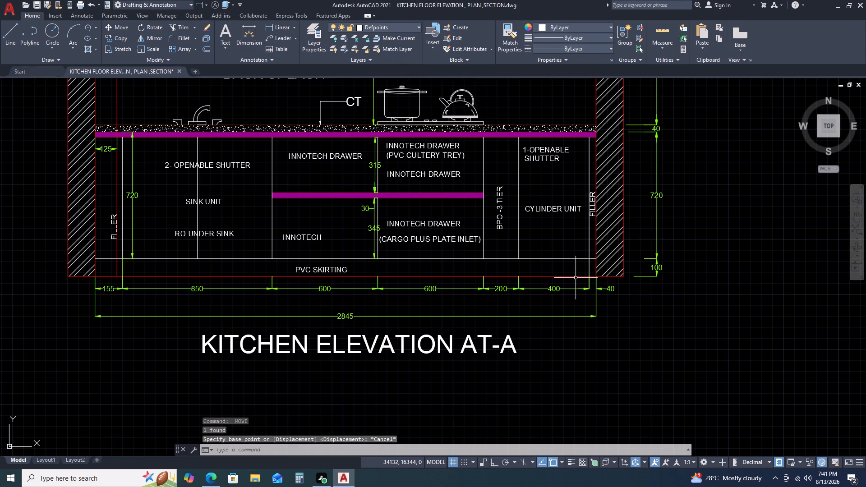
# Trim the part of the cylinder unit's filler line that runs through the PVC skirting in Elevation AT-A.
pyautogui.press('t')
pyautogui.press('r')
pyautogui.press('space')
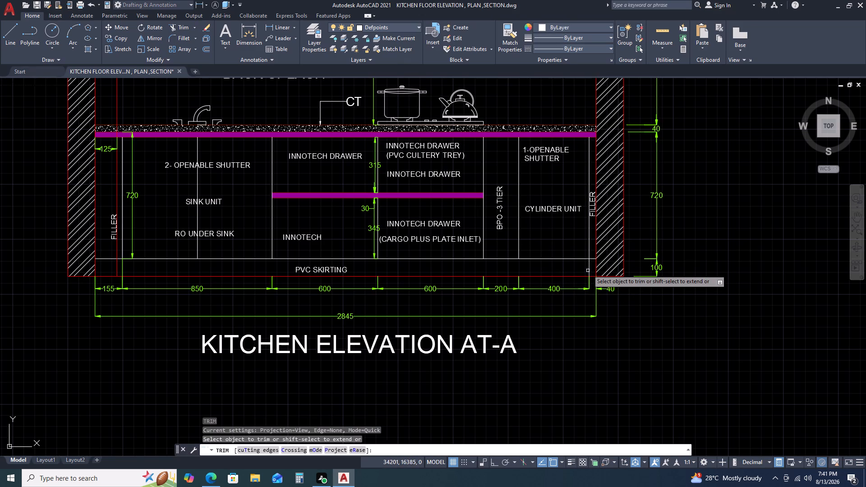
pyautogui.click(590, 266)
pyautogui.press('Escape')
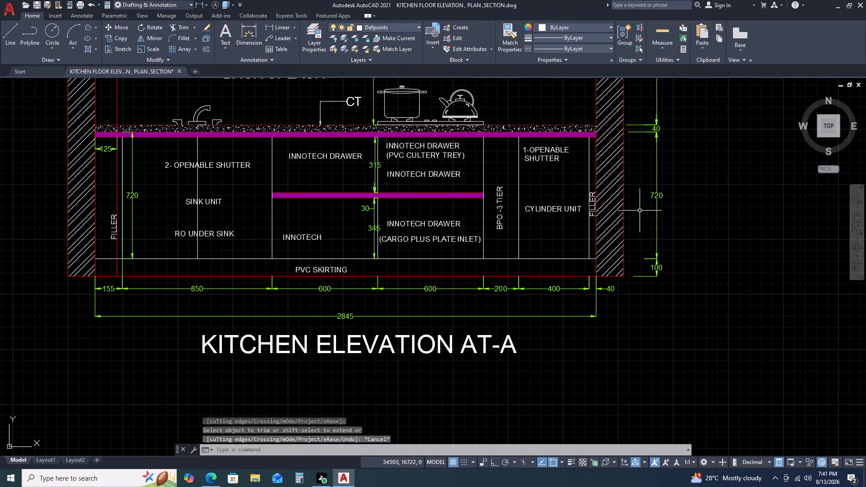
# Copy the J-shaped profile under the countertop beside Elevation AT-C's filler to the front edge of the cross-braced base cabinet in Elevation AT-B.
pyautogui.scroll(-2, 632, 210)
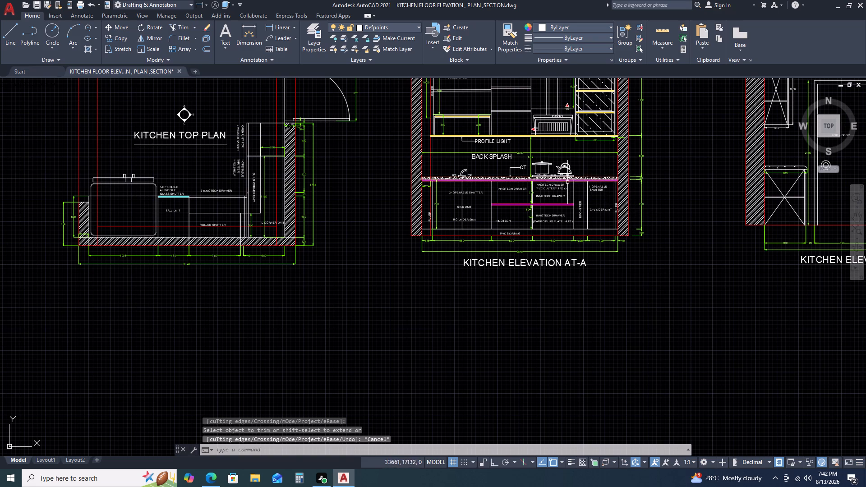
pyautogui.scroll(2, 511, 158)
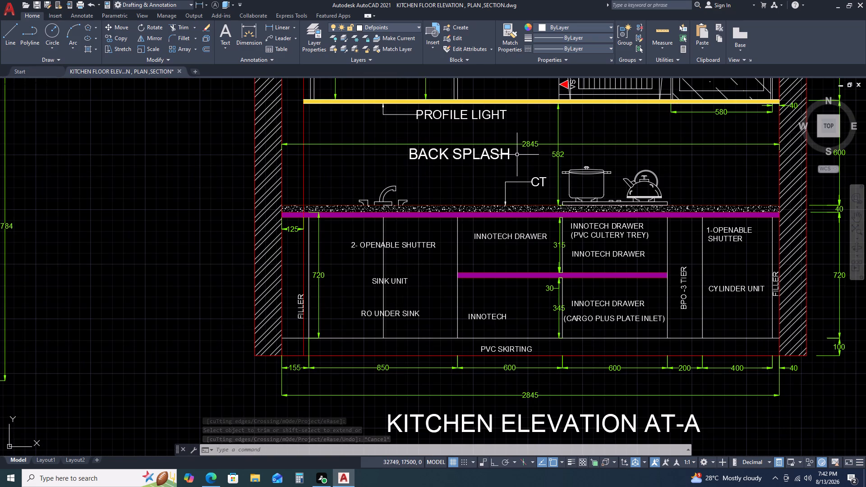
pyautogui.scroll(-3, 543, 147)
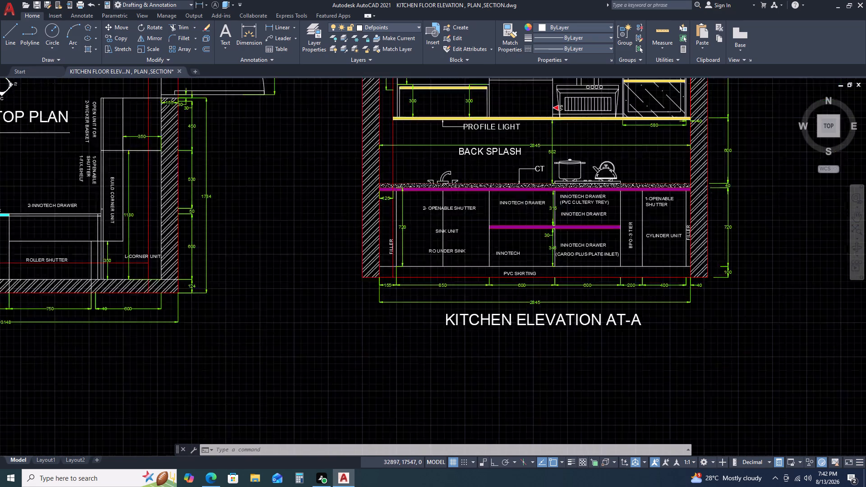
pyautogui.scroll(-2, 741, 163)
pyautogui.scroll(2, 802, 156)
pyautogui.moveTo(743, 159); pyautogui.dragTo(543, 151, button='middle')
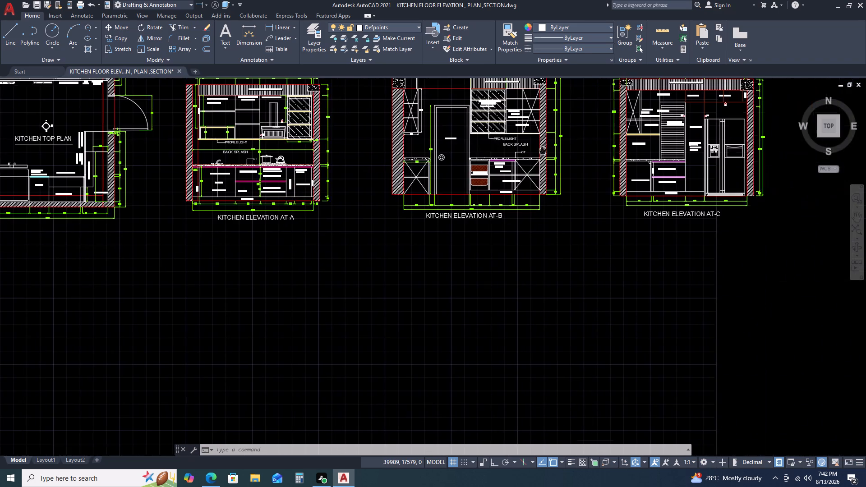
pyautogui.scroll(5, 643, 165)
pyautogui.click(619, 148)
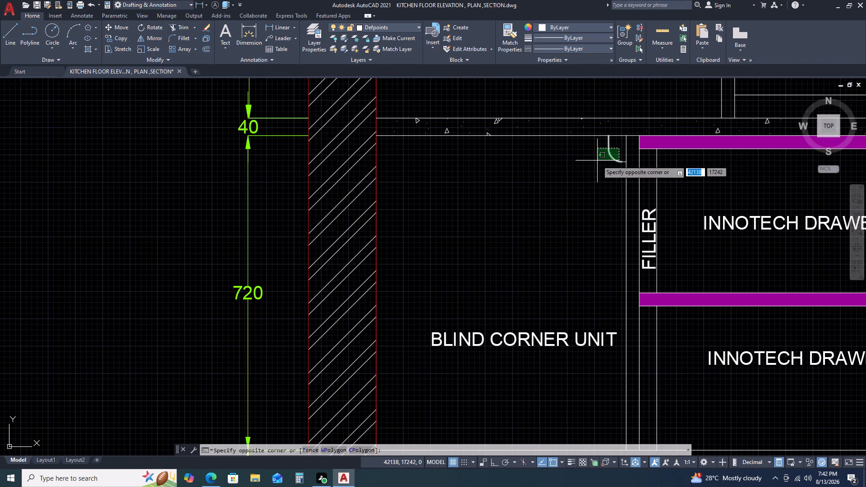
pyautogui.click(597, 161)
pyautogui.scroll(3, 620, 170)
pyautogui.click(629, 140)
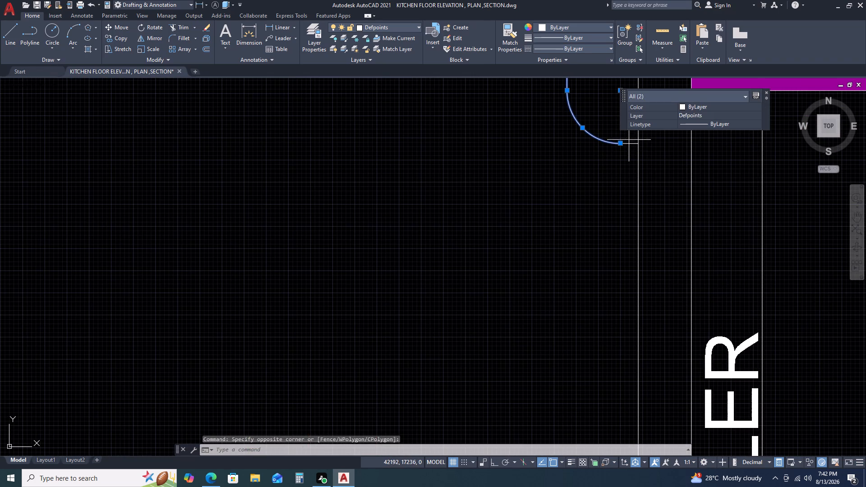
pyautogui.click(617, 159)
pyautogui.press('c')
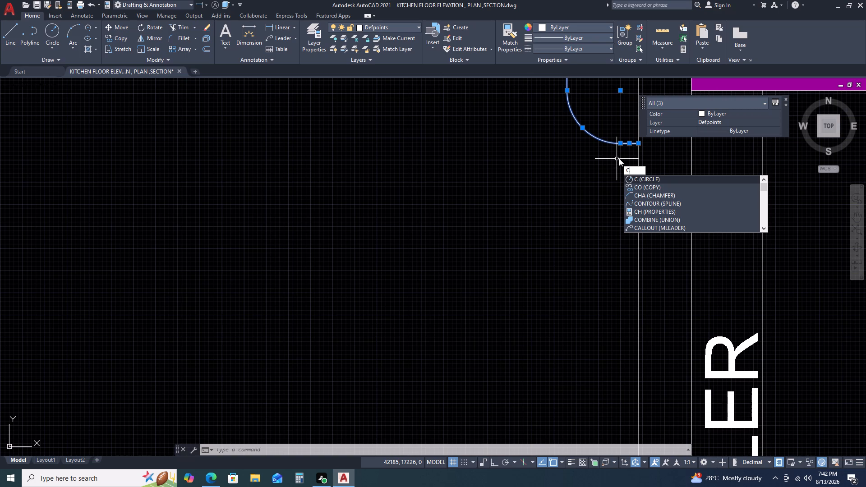
pyautogui.write('O')
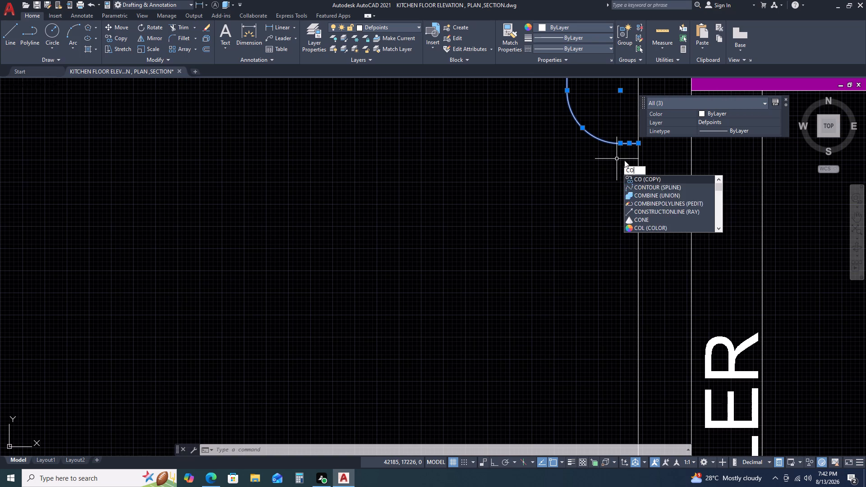
pyautogui.press('space')
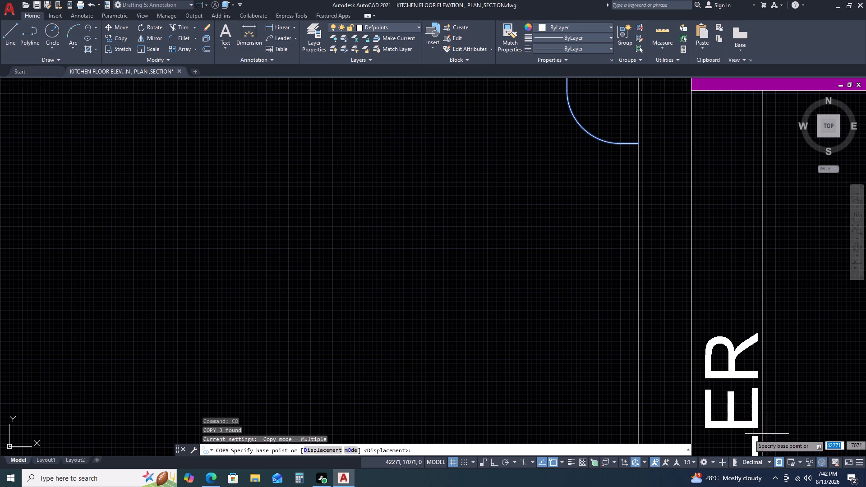
pyautogui.scroll(-3, 654, 362)
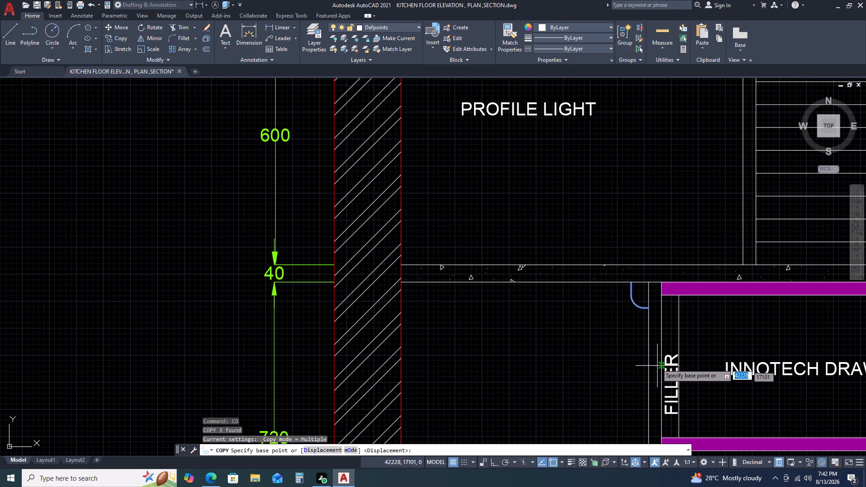
pyautogui.click(648, 308)
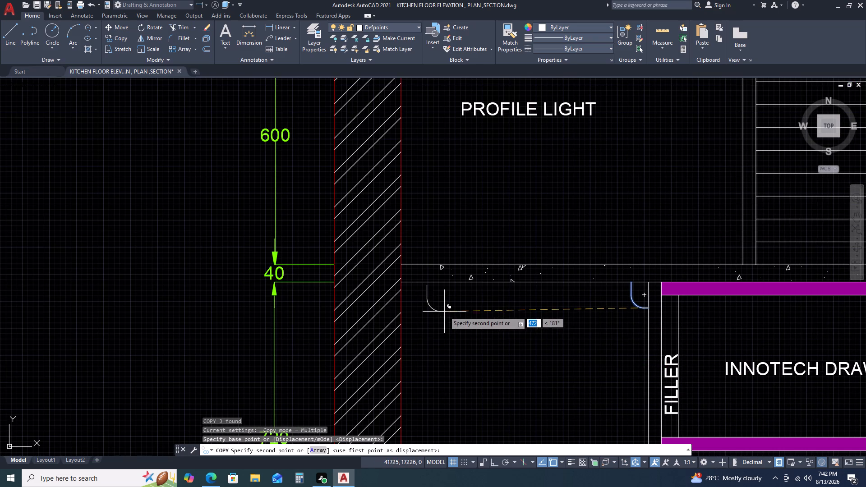
pyautogui.scroll(-3, 444, 312)
pyautogui.scroll(-1, 307, 326)
pyautogui.moveTo(284, 327); pyautogui.dragTo(505, 315, button='middle')
pyautogui.moveTo(520, 314); pyautogui.dragTo(555, 314, button='middle')
pyautogui.scroll(-2, 626, 313)
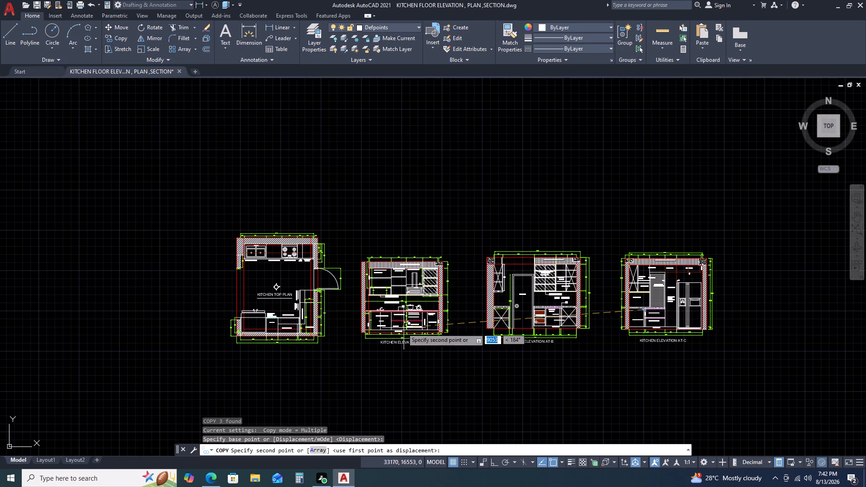
pyautogui.scroll(3, 429, 318)
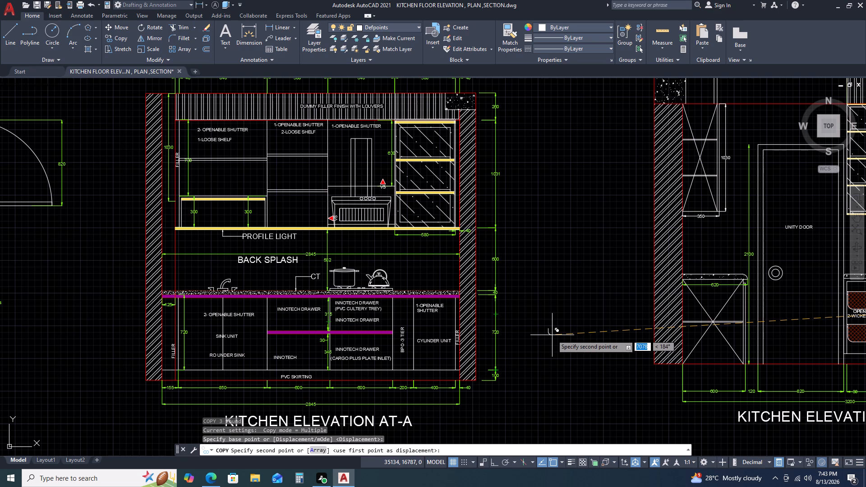
pyautogui.scroll(-3, 477, 362)
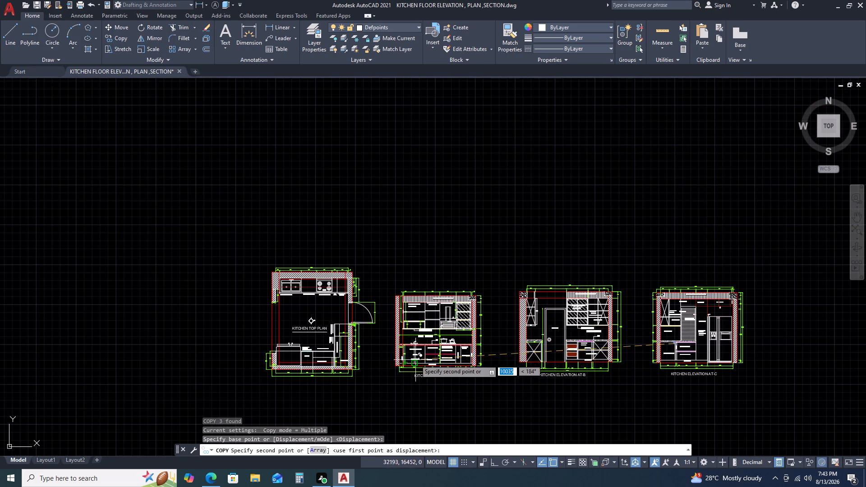
pyautogui.scroll(2, 417, 359)
pyautogui.moveTo(260, 349); pyautogui.dragTo(412, 304, button='middle')
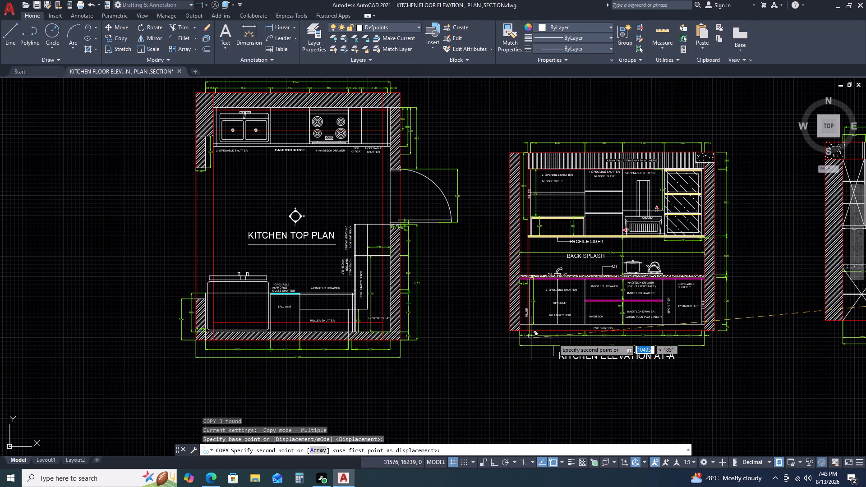
pyautogui.moveTo(597, 339); pyautogui.dragTo(443, 332, button='middle')
pyautogui.scroll(1, 739, 262)
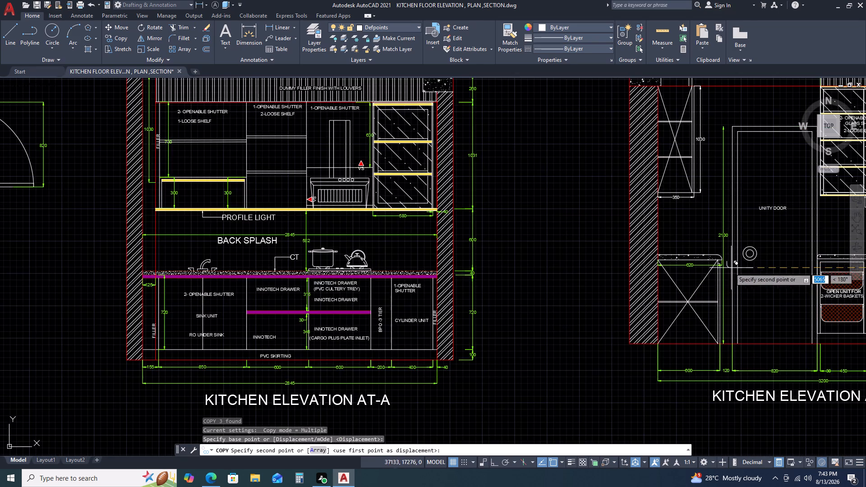
pyautogui.scroll(3, 711, 276)
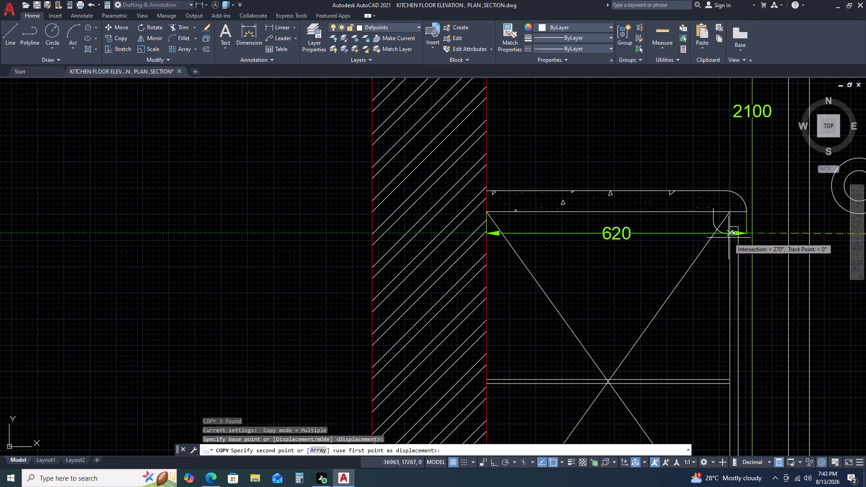
pyautogui.click(728, 238)
pyautogui.press('Escape')
# Move the copied profile's vertical line and arc so the arc's lower end meets the base cabinet's front edge line in Elevation AT-B.
pyautogui.moveTo(721, 232); pyautogui.dragTo(620, 274, button='middle')
pyautogui.scroll(2, 611, 268)
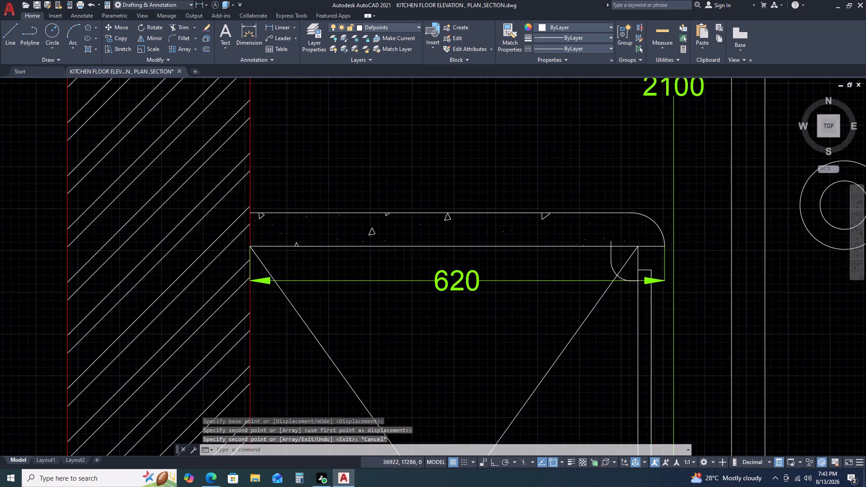
pyautogui.scroll(1, 611, 268)
pyautogui.moveTo(591, 188); pyautogui.dragTo(595, 198)
pyautogui.click(673, 319)
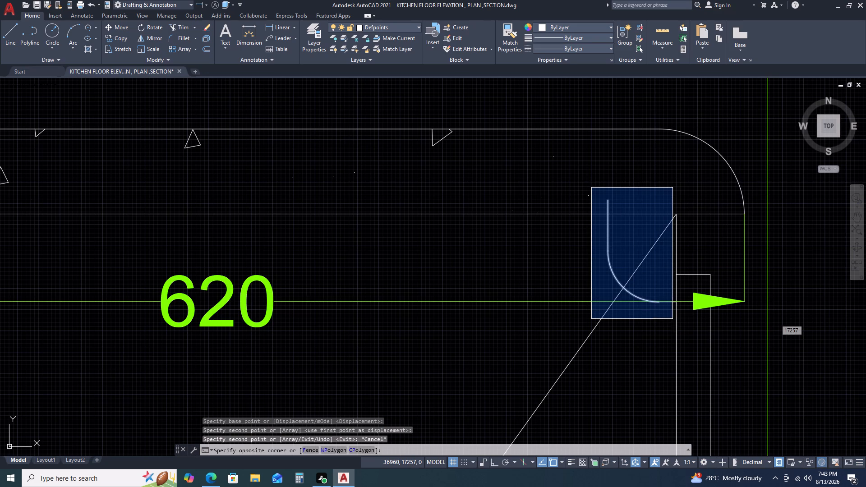
pyautogui.write('M')
pyautogui.press('space')
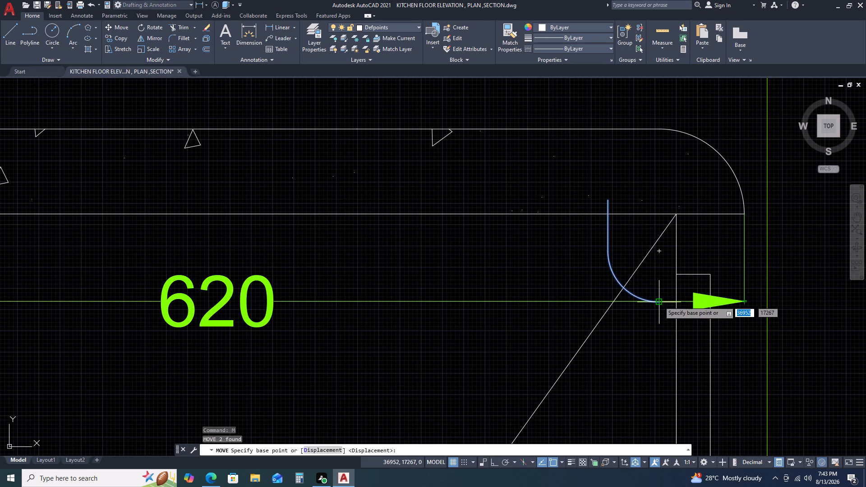
pyautogui.click(659, 301)
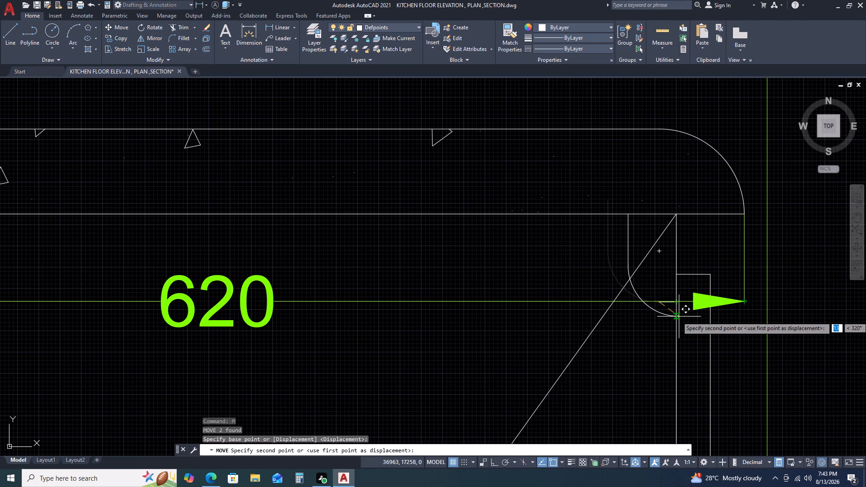
pyautogui.click(679, 317)
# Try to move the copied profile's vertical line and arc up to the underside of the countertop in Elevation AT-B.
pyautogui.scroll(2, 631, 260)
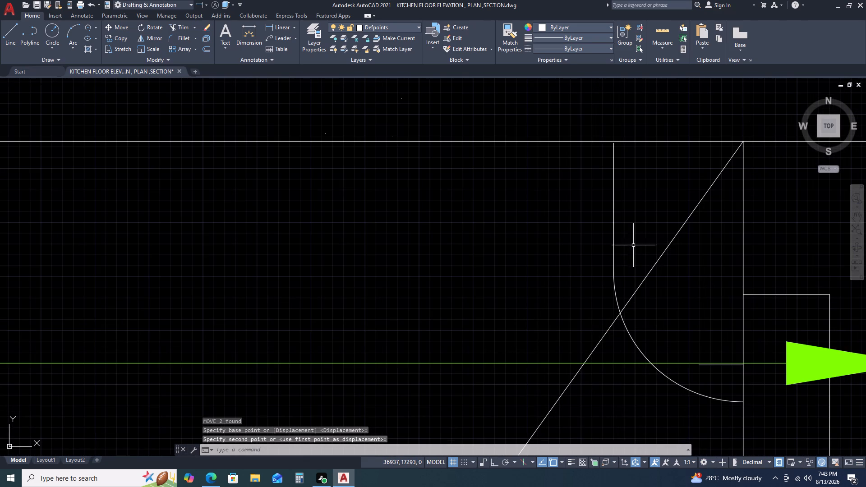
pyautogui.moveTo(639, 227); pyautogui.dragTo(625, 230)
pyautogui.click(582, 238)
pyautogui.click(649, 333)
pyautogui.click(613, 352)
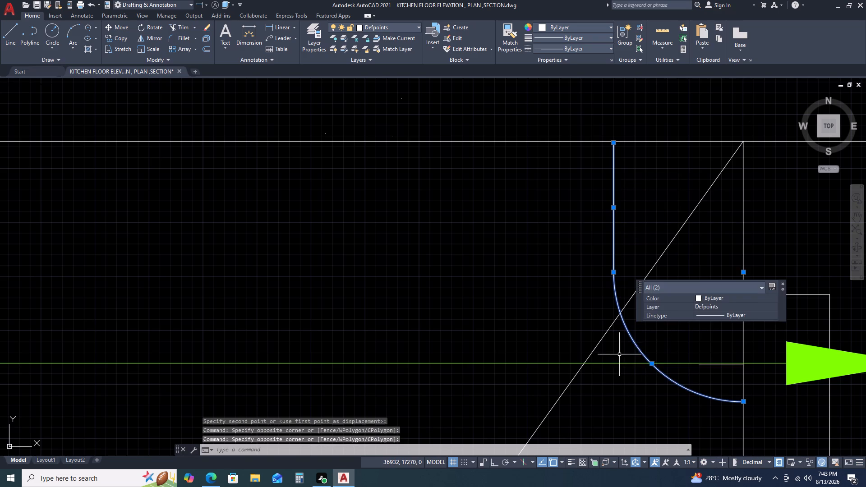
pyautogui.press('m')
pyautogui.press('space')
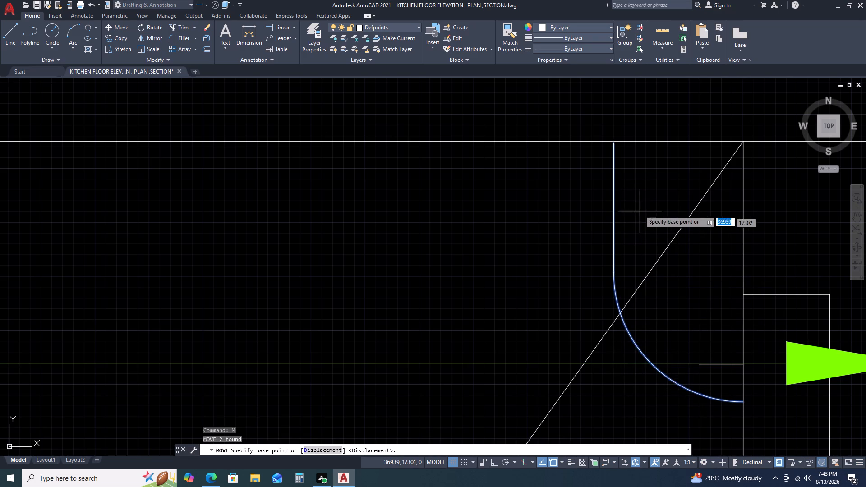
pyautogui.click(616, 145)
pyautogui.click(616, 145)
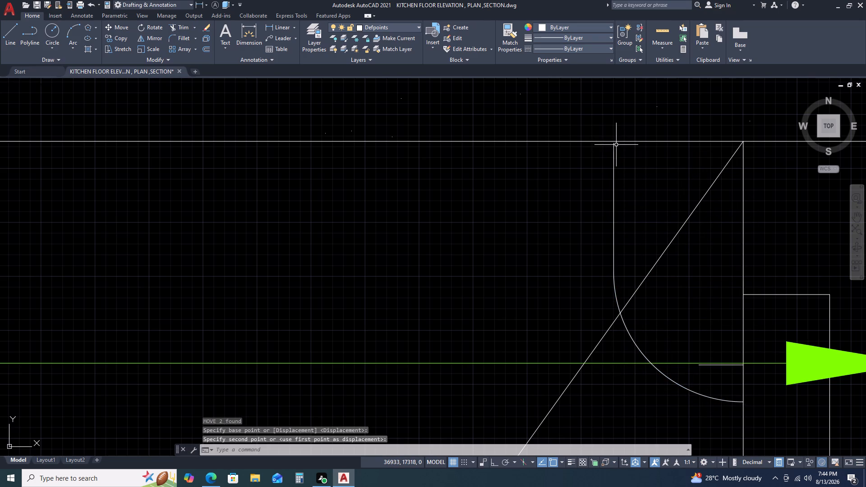
# Move the copied profile's vertical line and arc up so the line's top end meets the countertop's underside in Elevation AT-B.
pyautogui.moveTo(629, 196); pyautogui.dragTo(625, 196)
pyautogui.click(607, 201)
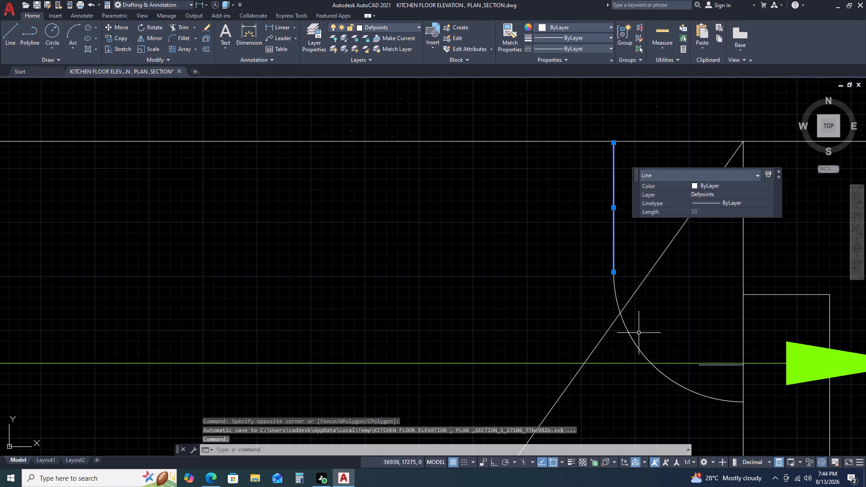
pyautogui.click(643, 342)
pyautogui.click(628, 344)
pyautogui.write('M')
pyautogui.press('space')
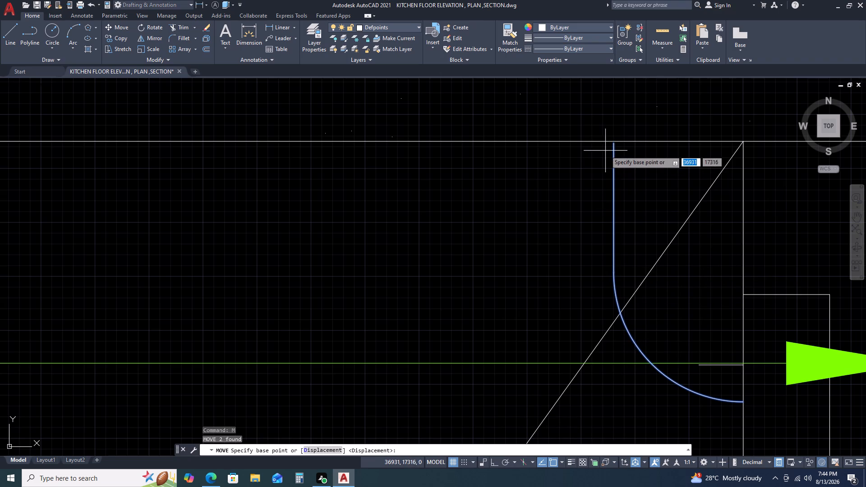
pyautogui.click(615, 143)
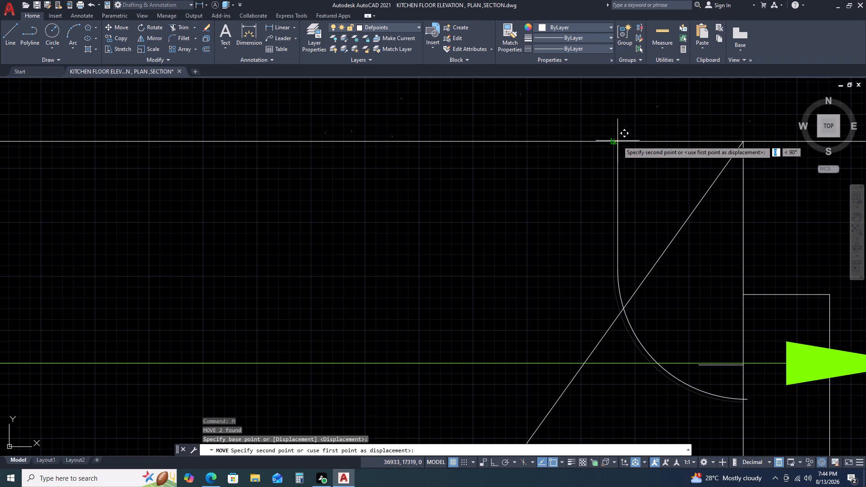
pyautogui.click(617, 141)
pyautogui.press('Escape')
# Delete the leftover short horizontal line inside the copied profile in Elevation AT-B.
pyautogui.scroll(-3, 598, 270)
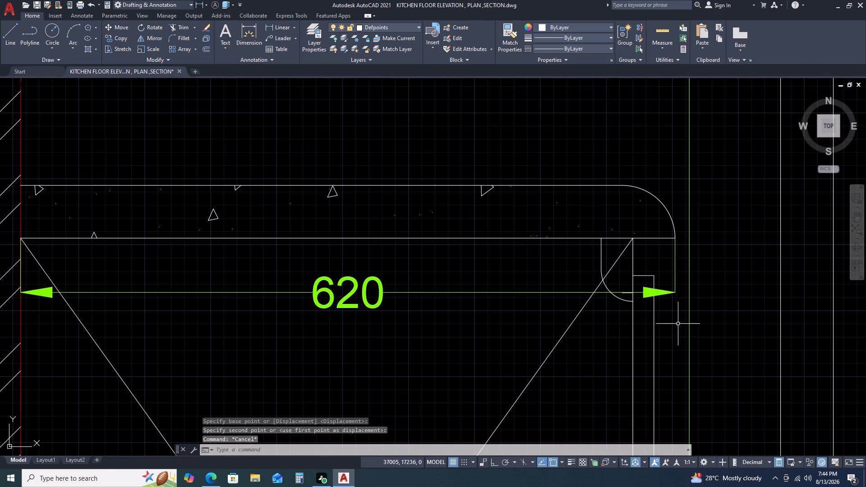
pyautogui.scroll(4, 640, 295)
pyautogui.click(580, 301)
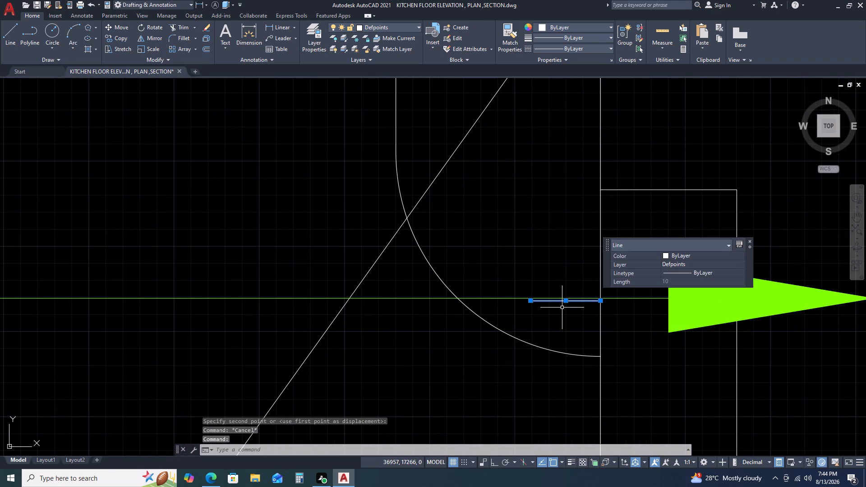
pyautogui.press('Delete')
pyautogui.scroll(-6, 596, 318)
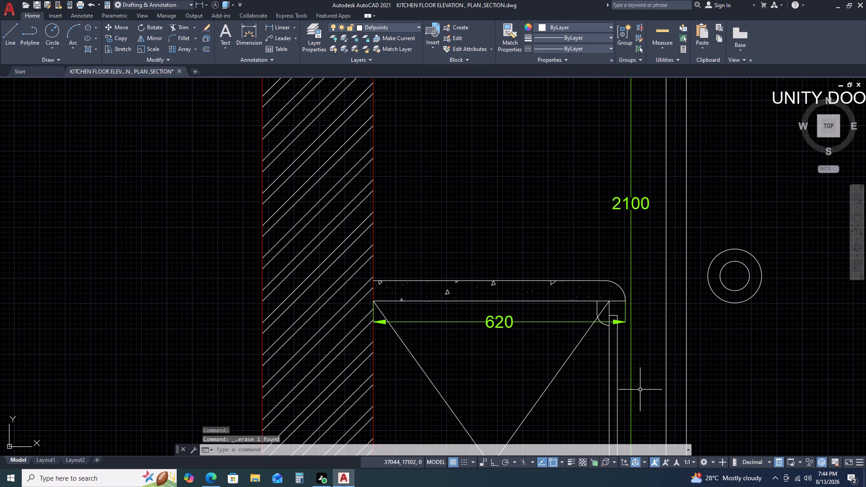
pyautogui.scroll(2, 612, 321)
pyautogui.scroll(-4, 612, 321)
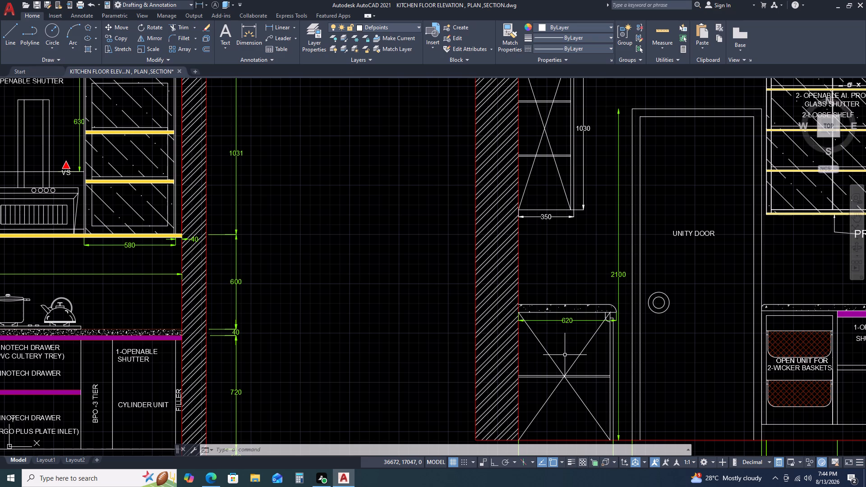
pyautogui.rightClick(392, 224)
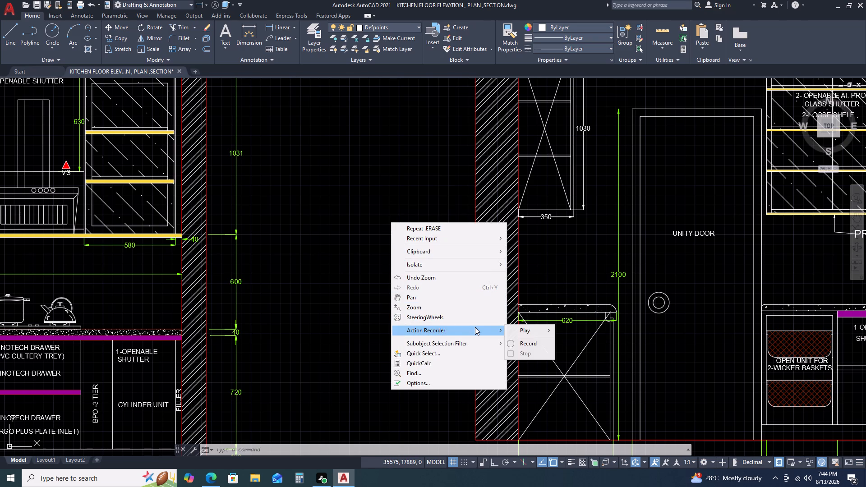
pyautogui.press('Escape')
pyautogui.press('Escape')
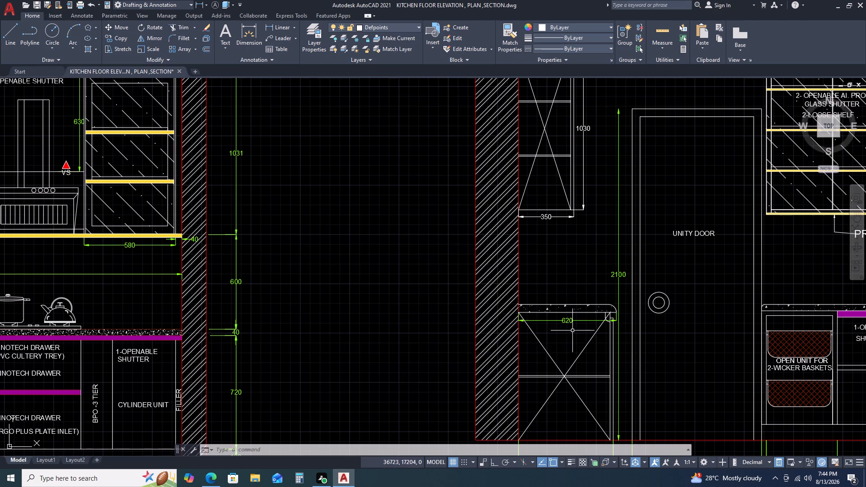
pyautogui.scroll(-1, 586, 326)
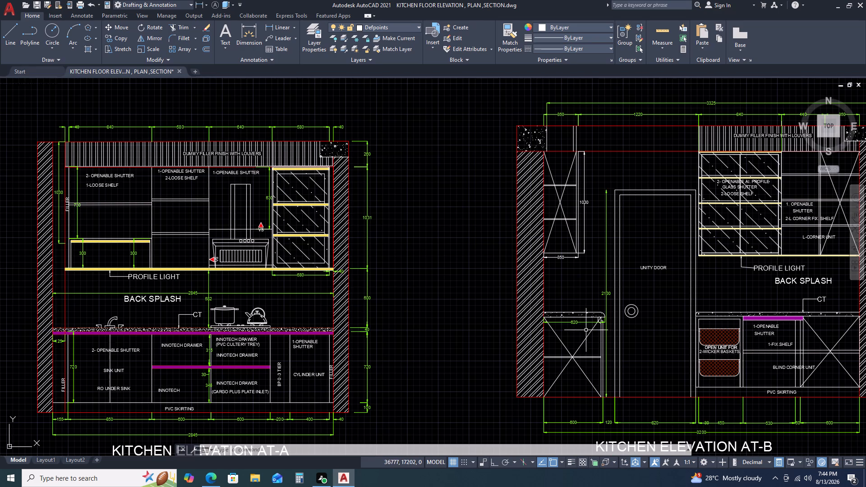
# Move the "2-WICKER BASKETS" label down to just above the lower basket in Elevation AT-B.
pyautogui.moveTo(674, 379); pyautogui.dragTo(591, 285, button='middle')
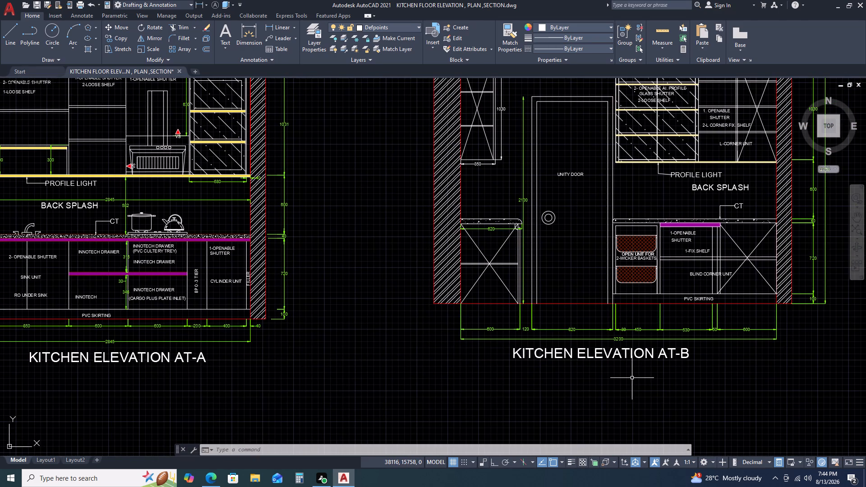
pyautogui.scroll(4, 635, 262)
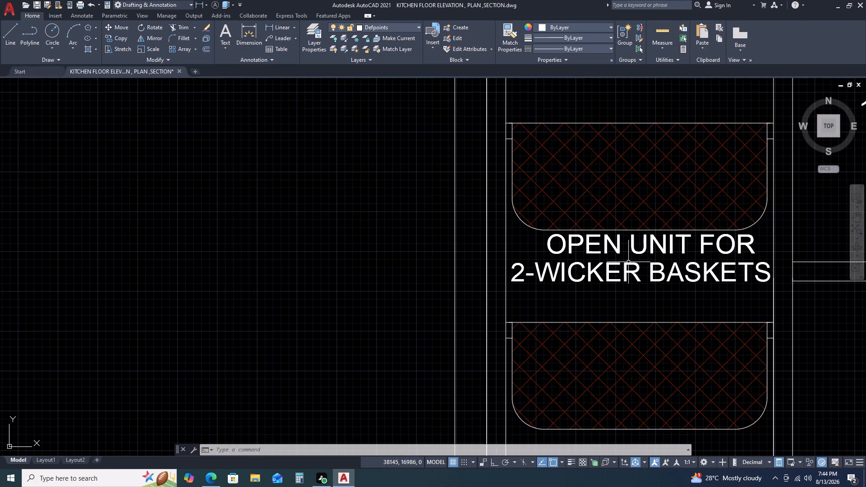
pyautogui.click(628, 262)
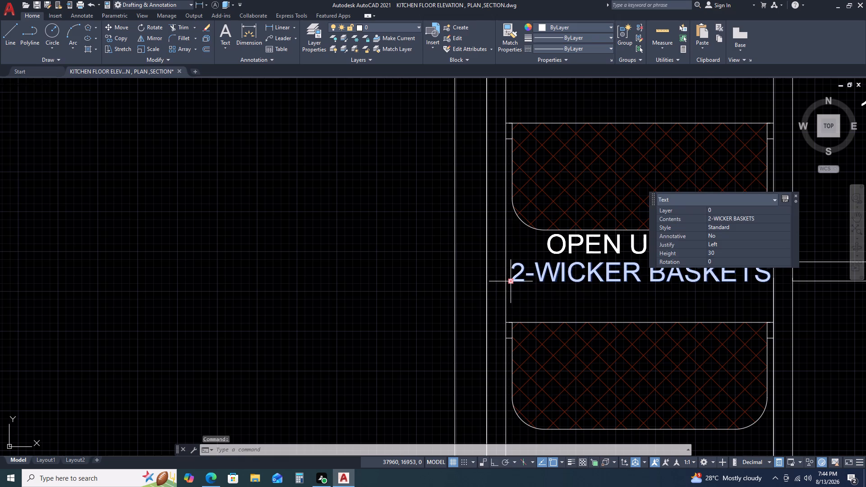
pyautogui.click(511, 280)
pyautogui.click(507, 300)
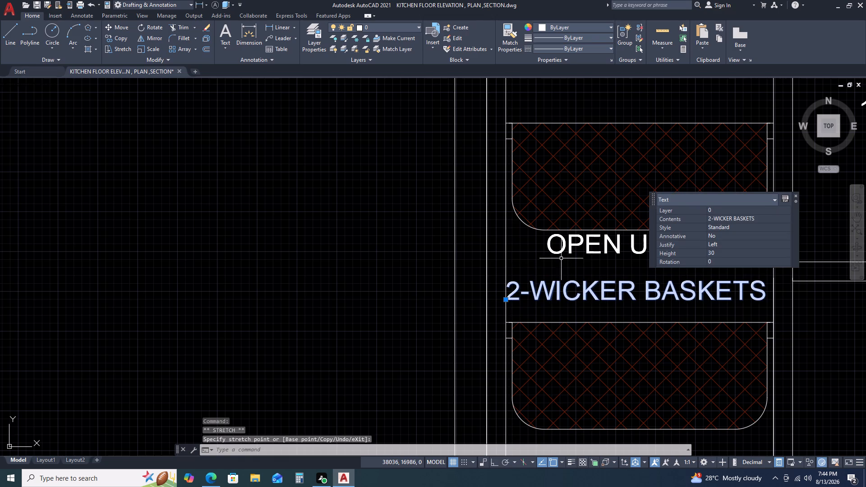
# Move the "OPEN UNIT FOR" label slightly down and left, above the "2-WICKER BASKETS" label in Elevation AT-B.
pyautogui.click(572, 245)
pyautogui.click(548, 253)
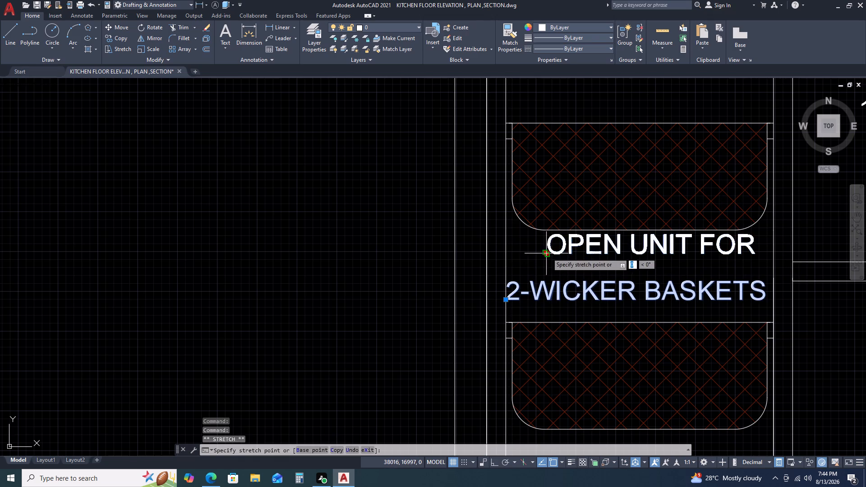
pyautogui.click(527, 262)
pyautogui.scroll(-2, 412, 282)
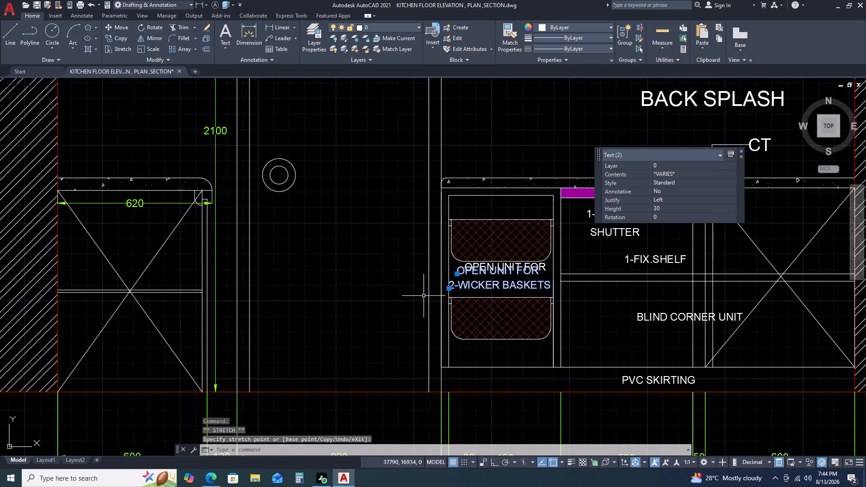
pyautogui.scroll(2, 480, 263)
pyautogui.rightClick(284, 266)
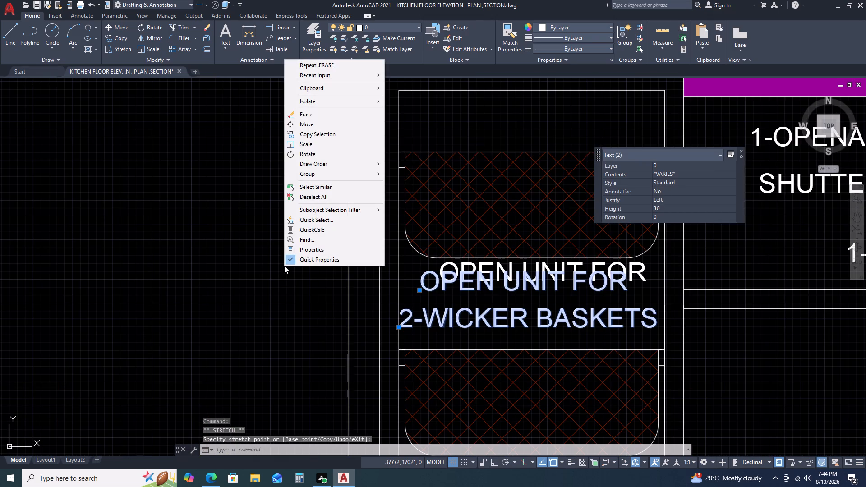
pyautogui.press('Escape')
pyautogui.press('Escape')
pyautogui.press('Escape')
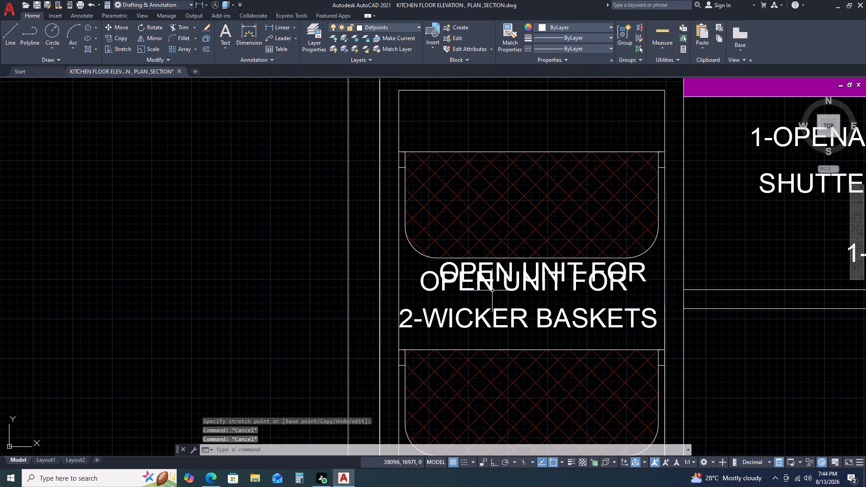
# Delete the lower duplicate of the overlapping "OPEN UNIT FOR" labels between the wicker baskets in Elevation AT-B.
pyautogui.click(476, 285)
pyautogui.rightClick(476, 285)
pyautogui.click(476, 285)
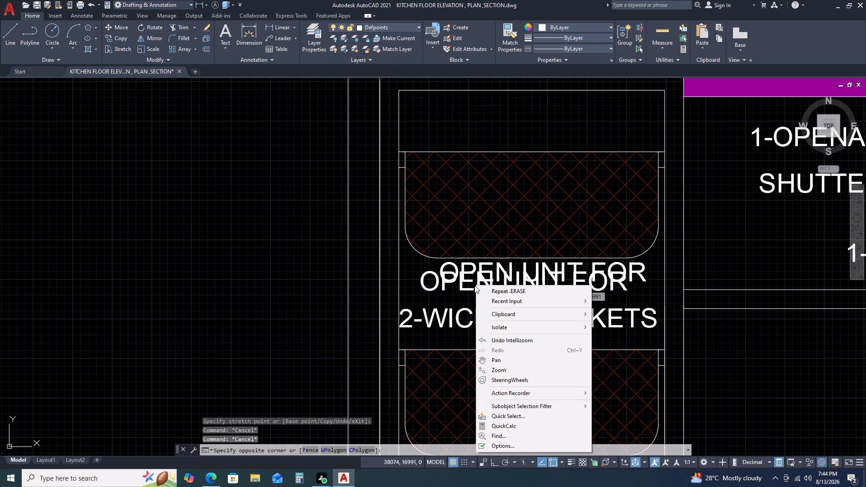
pyautogui.press('Escape')
pyautogui.click(445, 291)
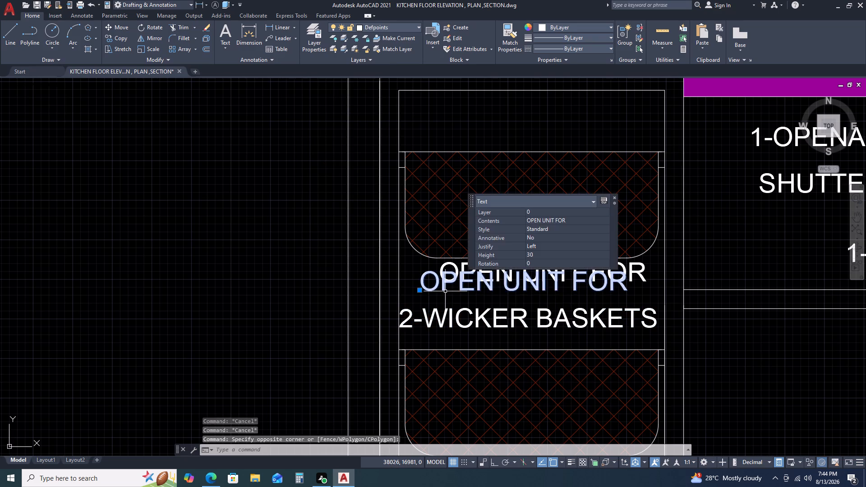
pyautogui.press('Delete')
# Delete the line overlapping the wall's inner edge beside the blind corner unit, below the countertop in Elevation AT-B.
pyautogui.scroll(-1, 536, 300)
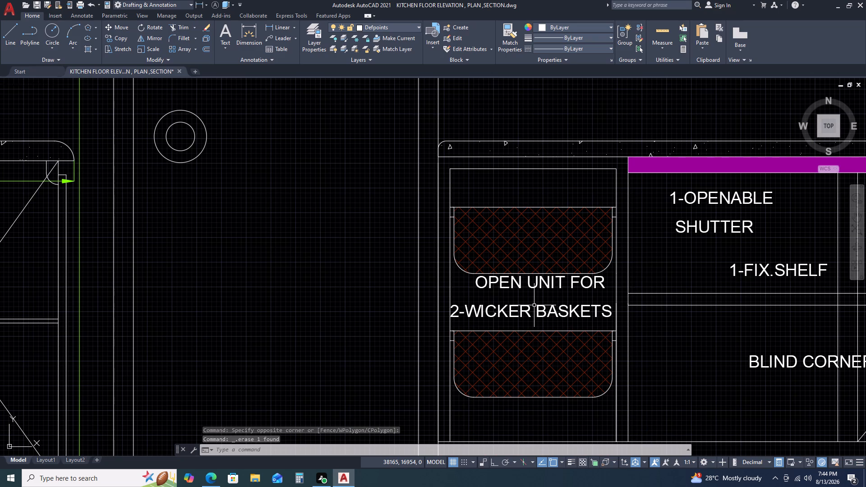
pyautogui.scroll(-3, 615, 368)
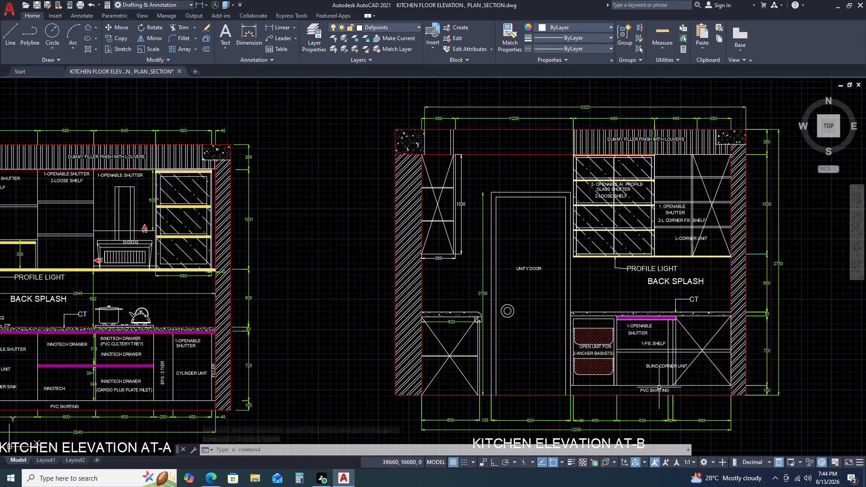
pyautogui.moveTo(674, 403); pyautogui.dragTo(574, 386, button='middle')
pyautogui.scroll(2, 647, 363)
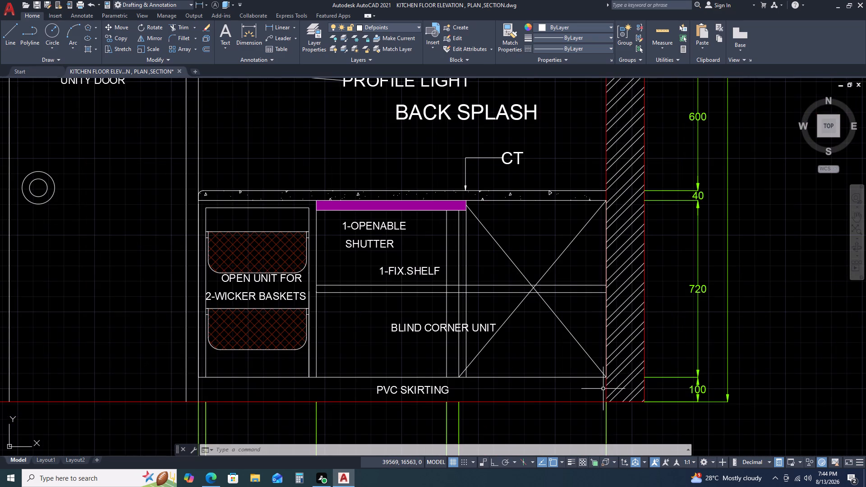
pyautogui.scroll(1, 603, 389)
pyautogui.click(607, 383)
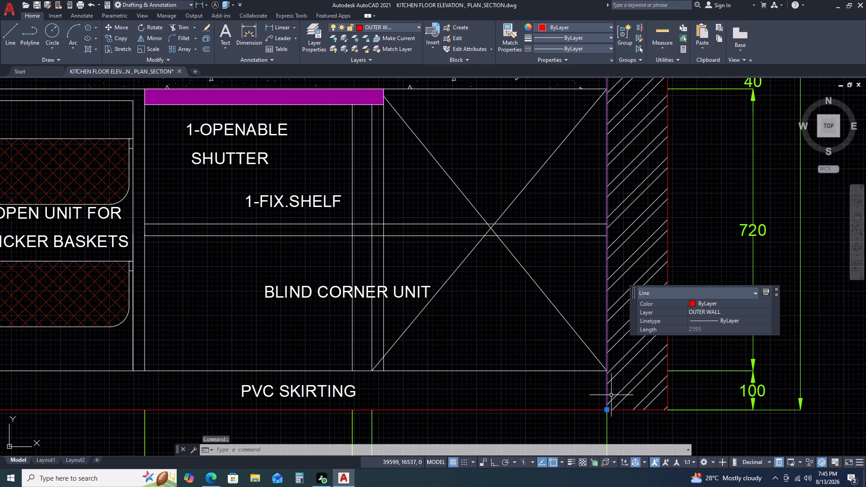
pyautogui.scroll(-3, 594, 382)
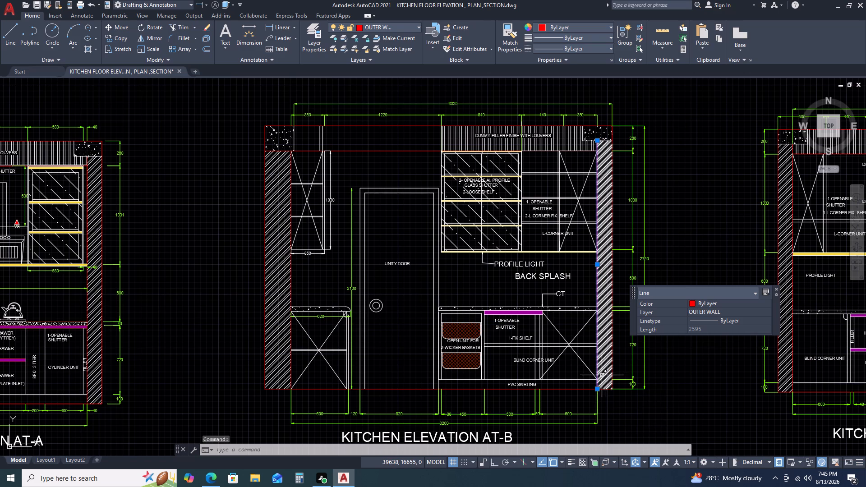
pyautogui.press('Escape')
pyautogui.press('Escape')
pyautogui.scroll(2, 599, 337)
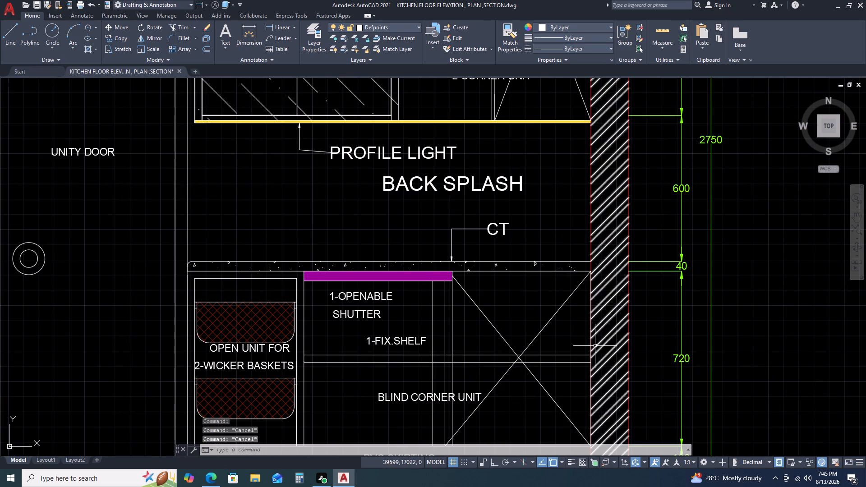
pyautogui.click(590, 277)
pyautogui.press('Delete')
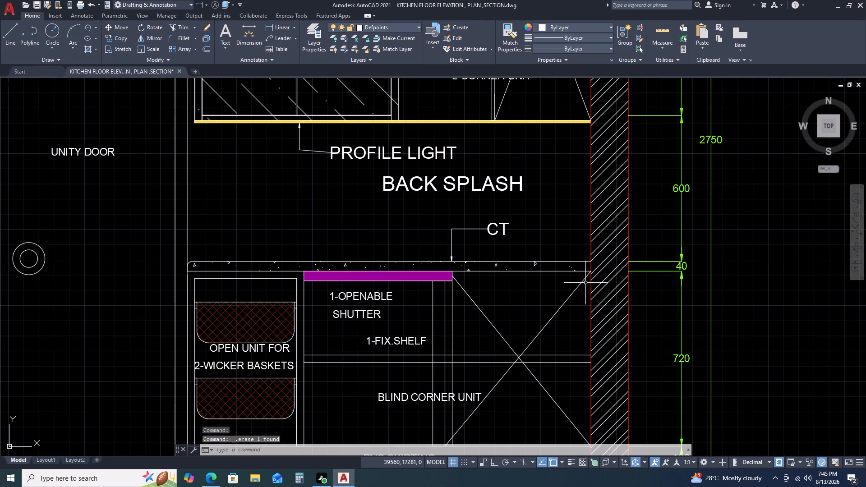
# Change the depth label above the tall pantry unit in Elevation AT-C to read "DEEP -600MM".
pyautogui.scroll(-1, 581, 293)
pyautogui.scroll(-2, 547, 383)
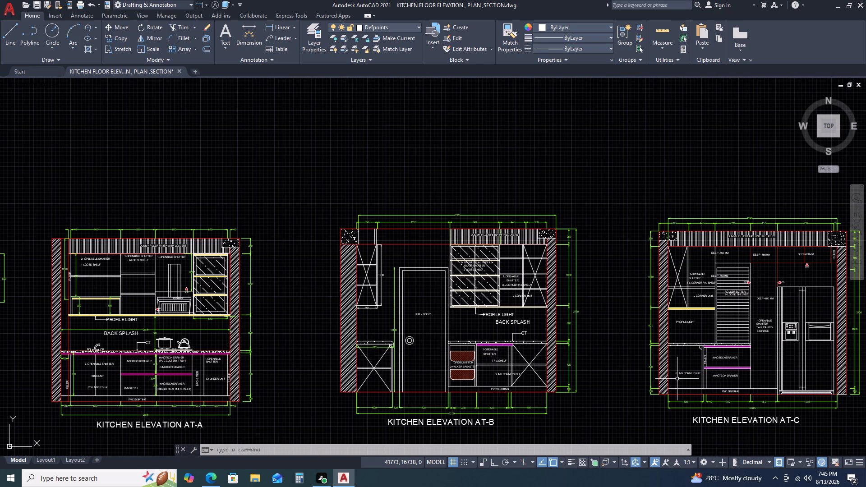
pyautogui.scroll(-2, 706, 387)
pyautogui.scroll(2, 718, 355)
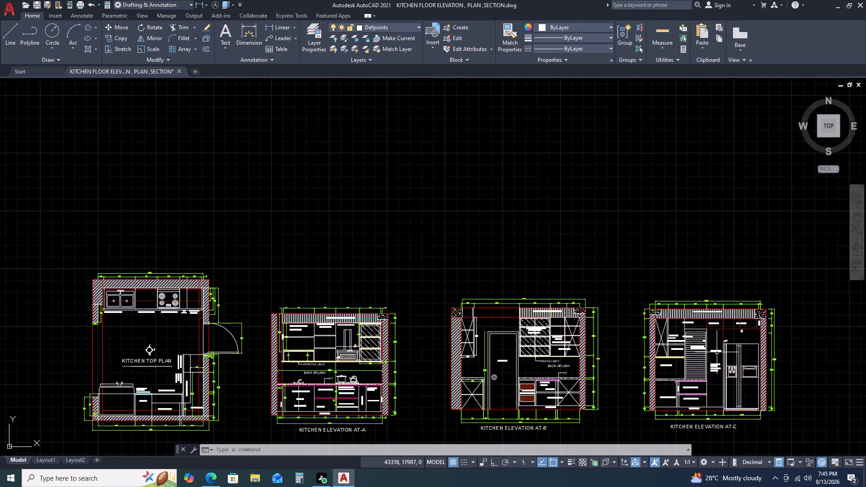
pyautogui.moveTo(765, 371); pyautogui.dragTo(622, 345, button='middle')
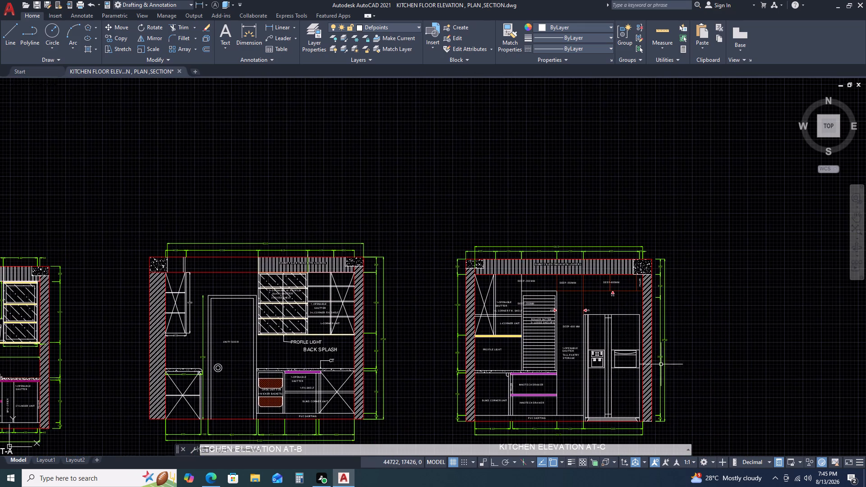
pyautogui.scroll(4, 521, 274)
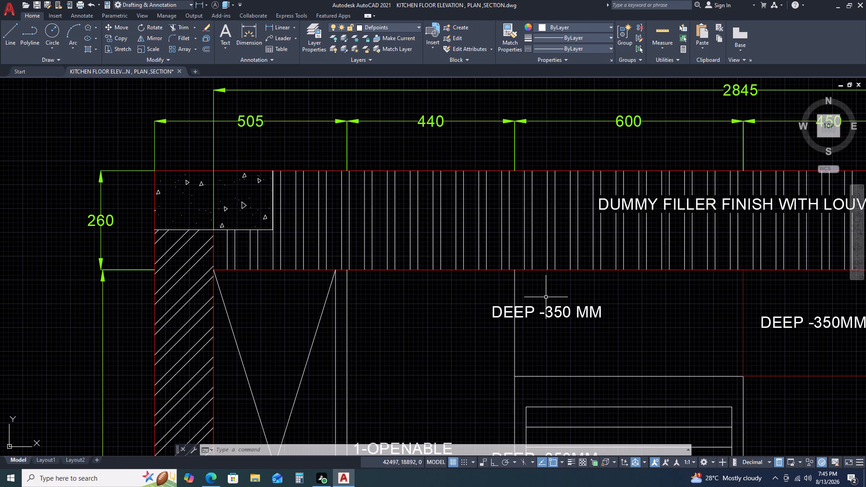
pyautogui.scroll(-2, 578, 324)
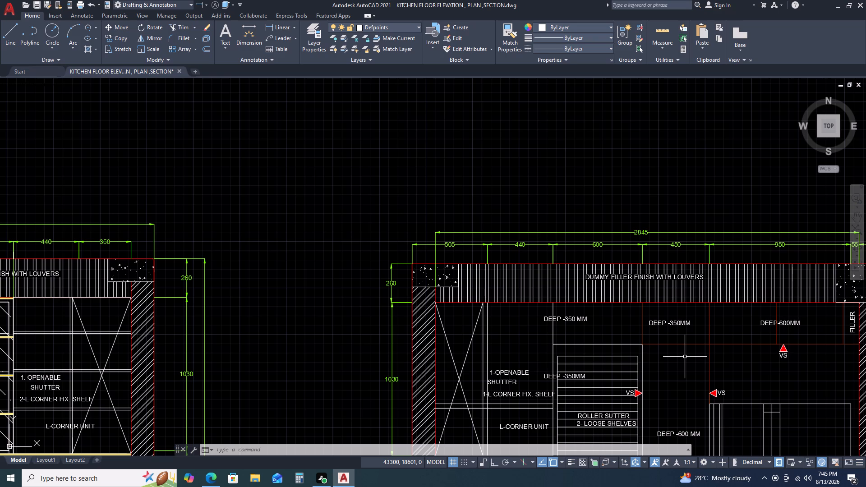
pyautogui.moveTo(686, 335); pyautogui.dragTo(618, 295, button='middle')
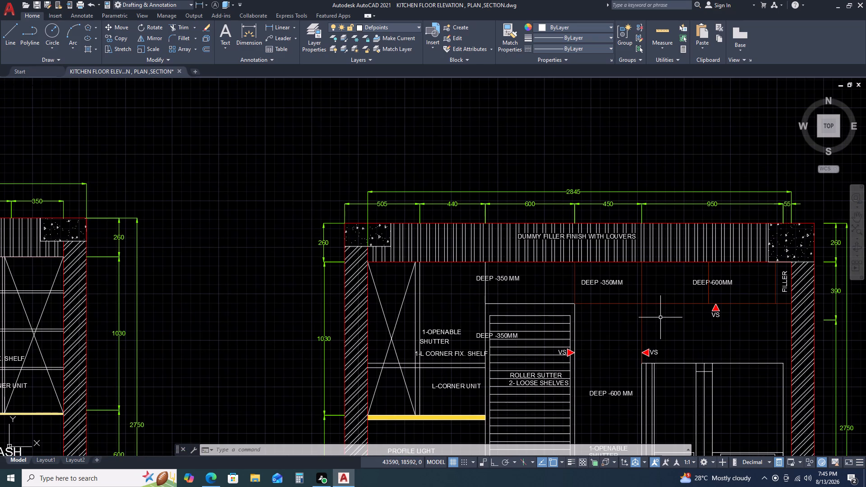
pyautogui.doubleClick(609, 279)
pyautogui.doubleClick(608, 285)
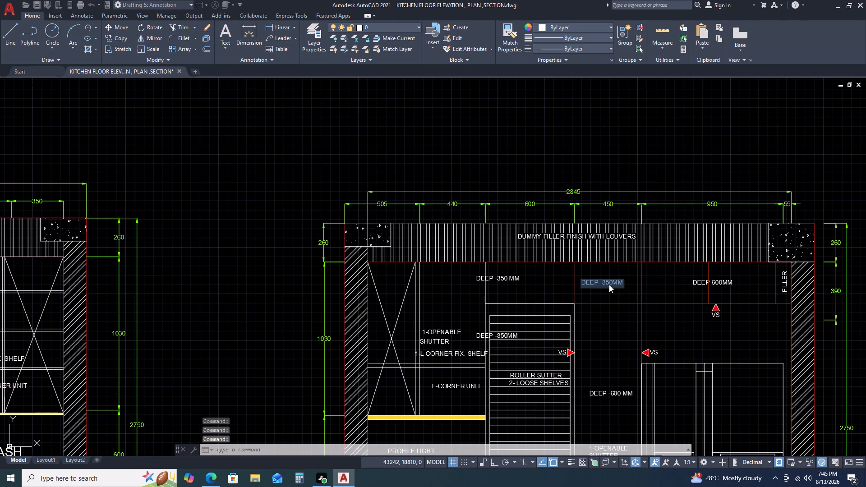
pyautogui.click(610, 284)
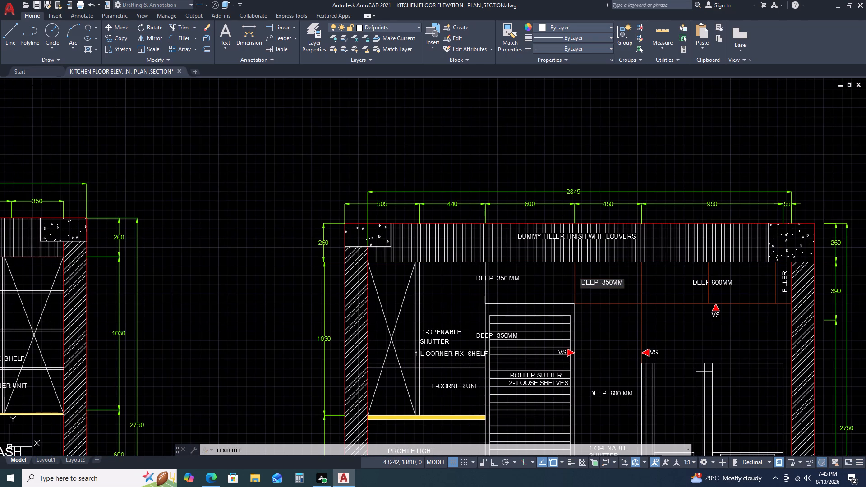
pyautogui.press('BackSpace')
pyautogui.press('BackSpace')
pyautogui.write('60')
pyautogui.moveTo(605, 340); pyautogui.dragTo(579, 345)
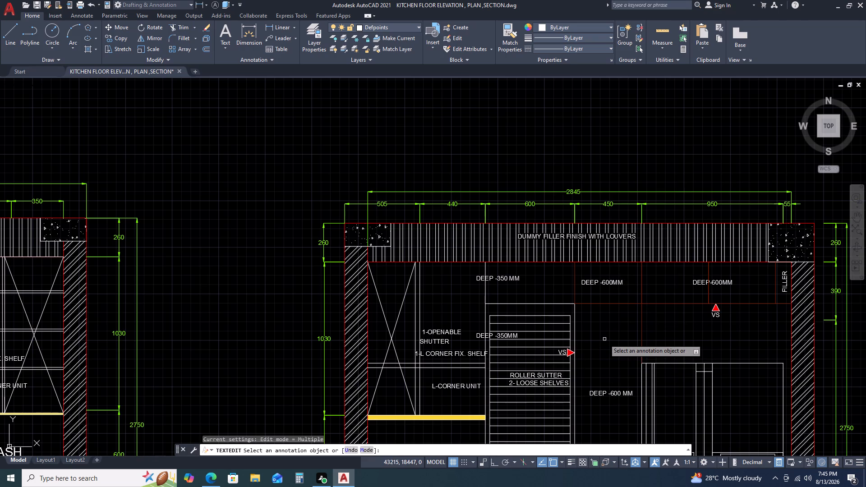
pyautogui.press('Escape')
# Review the labels, dimensions and linework of Elevation AT-C from the loft units down to the skirting.
pyautogui.scroll(-1, 660, 350)
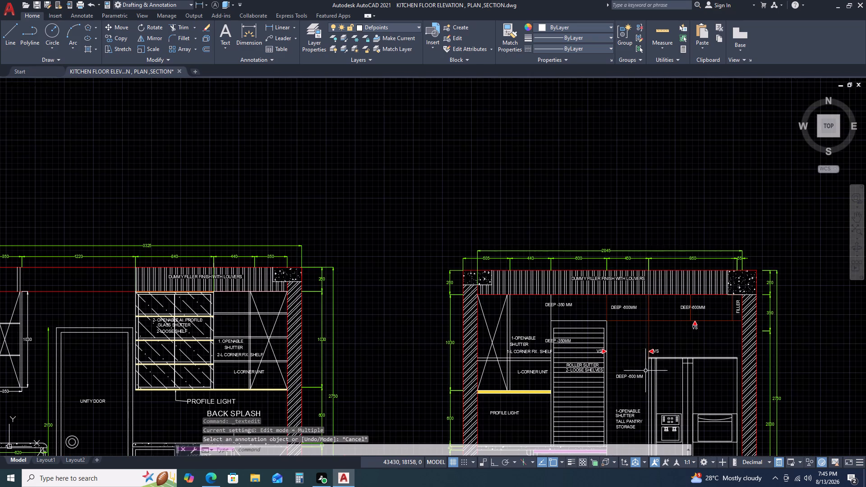
pyautogui.scroll(1, 598, 380)
pyautogui.moveTo(635, 413); pyautogui.dragTo(620, 381, button='middle')
pyautogui.moveTo(613, 360); pyautogui.dragTo(611, 351, button='middle')
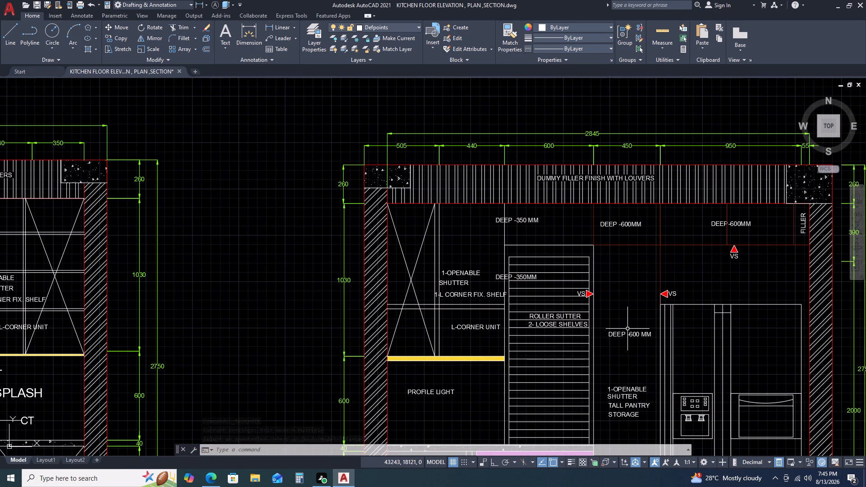
pyautogui.moveTo(634, 366); pyautogui.dragTo(613, 292, button='middle')
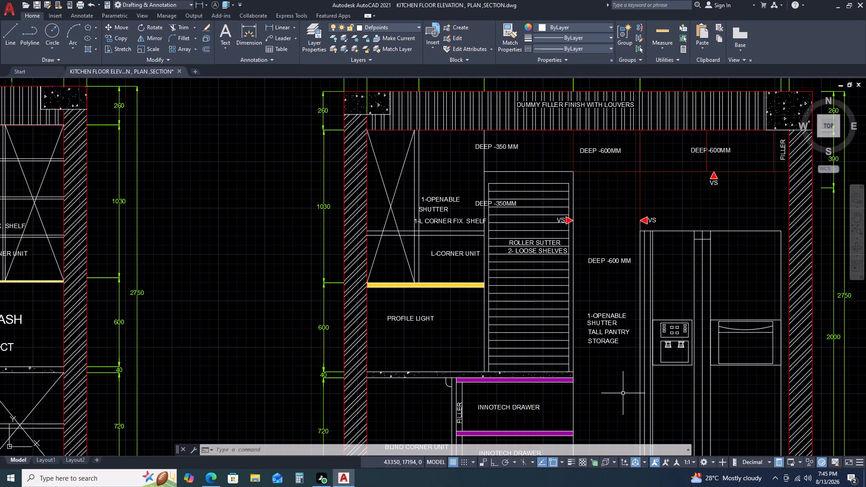
pyautogui.moveTo(623, 394); pyautogui.dragTo(597, 303, button='middle')
pyautogui.moveTo(604, 308); pyautogui.dragTo(601, 294, button='middle')
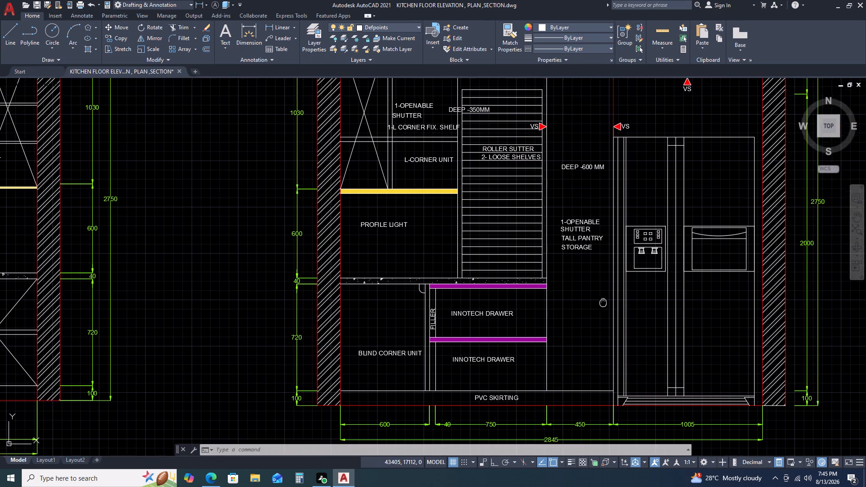
pyautogui.moveTo(601, 294); pyautogui.dragTo(595, 261, button='middle')
pyautogui.middleClick(594, 250)
# Copy the underline of the "KITCHEN TOP PLAN" title to the "KITCHEN ELEVATION AT-A" title.
pyautogui.scroll(-3, 625, 308)
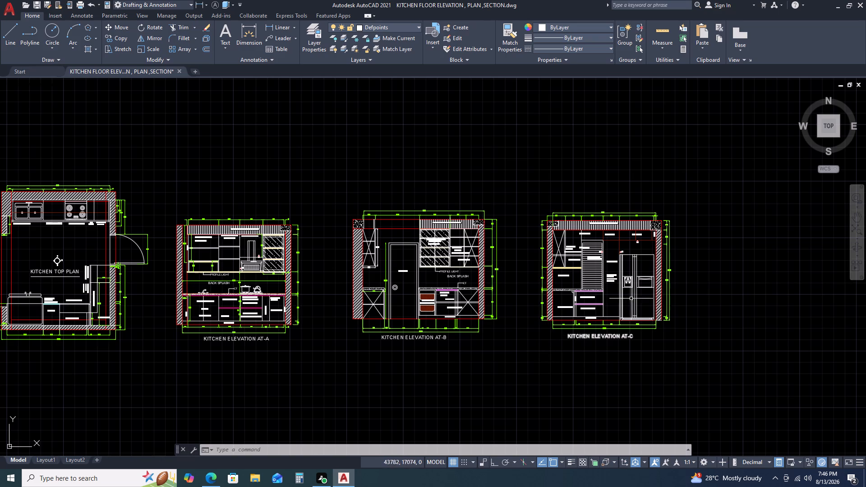
pyautogui.scroll(-2, 625, 294)
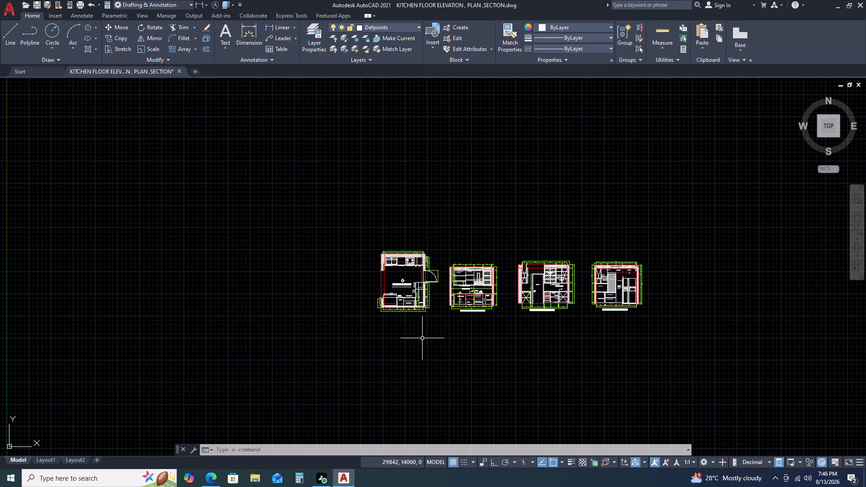
pyautogui.scroll(2, 420, 260)
pyautogui.scroll(2, 377, 303)
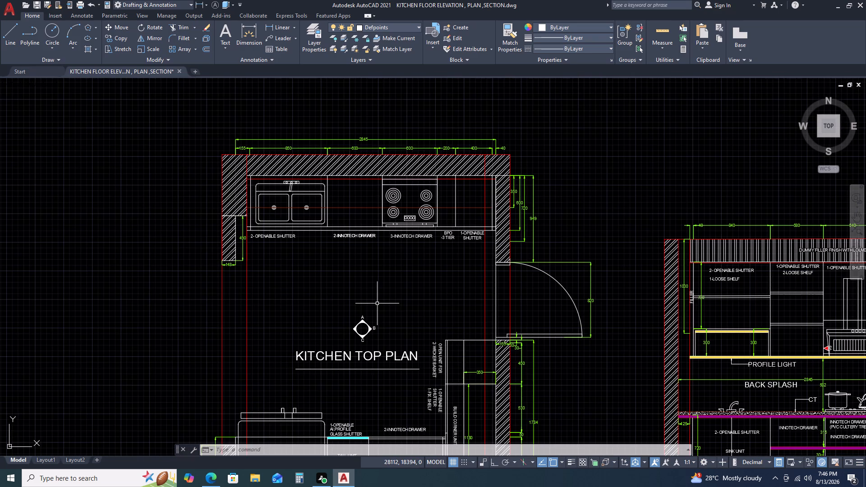
pyautogui.scroll(-2, 377, 303)
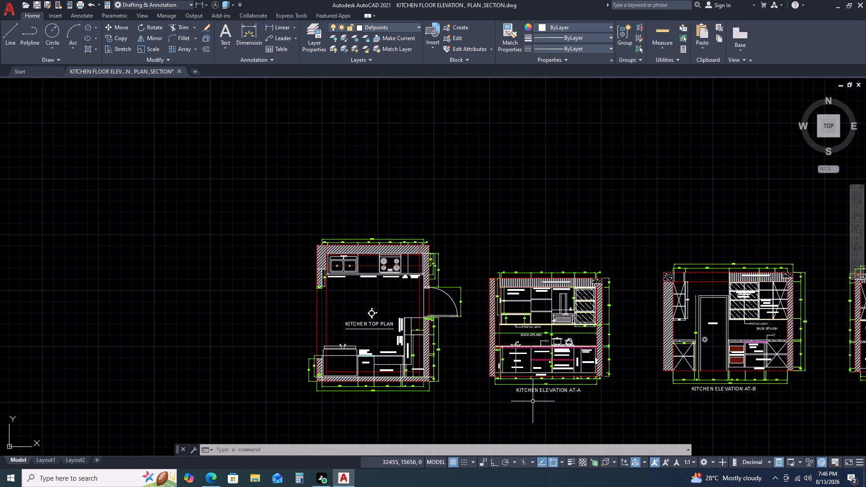
pyautogui.moveTo(549, 404); pyautogui.dragTo(479, 363, button='middle')
pyautogui.scroll(3, 319, 298)
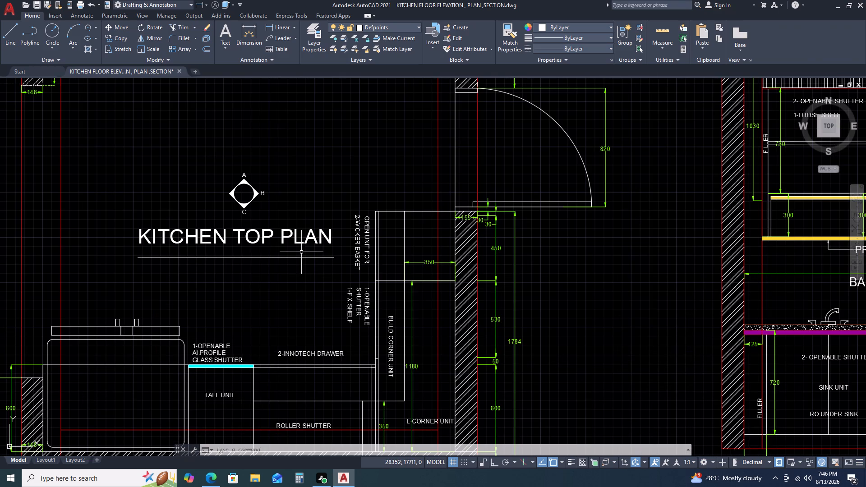
pyautogui.click(301, 252)
pyautogui.click(283, 264)
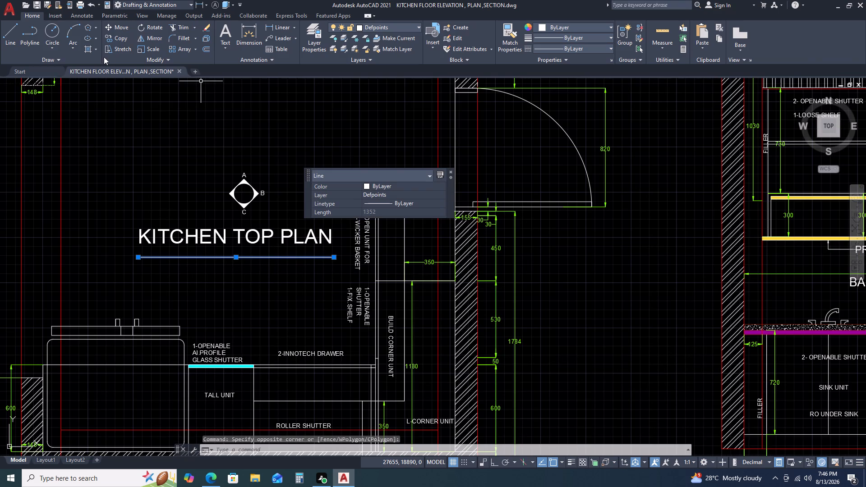
pyautogui.click(116, 41)
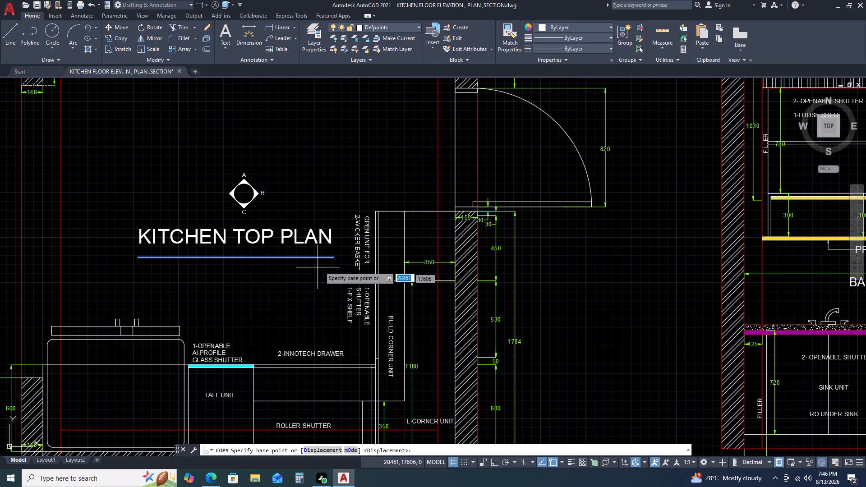
pyautogui.click(330, 257)
pyautogui.scroll(-3, 359, 294)
pyautogui.scroll(-2, 409, 324)
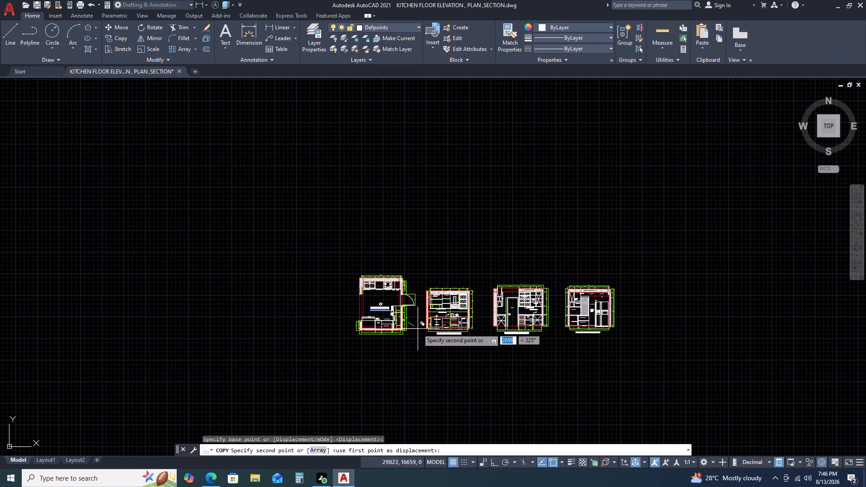
pyautogui.scroll(4, 467, 344)
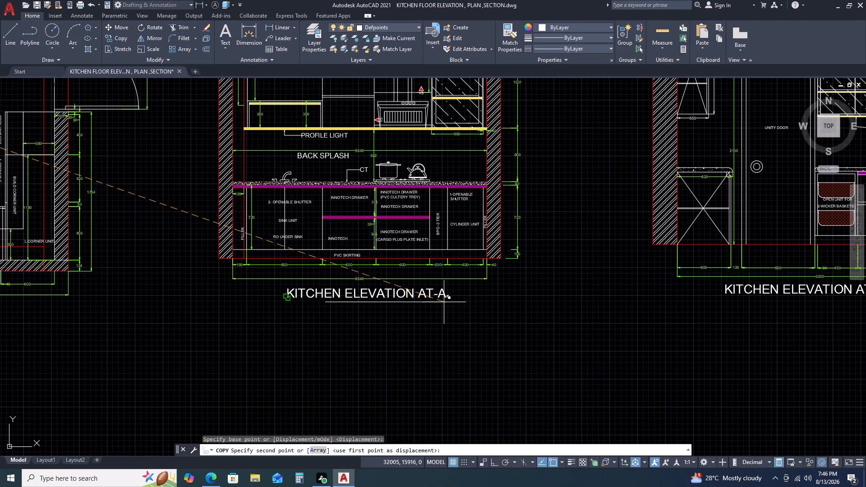
pyautogui.click(444, 302)
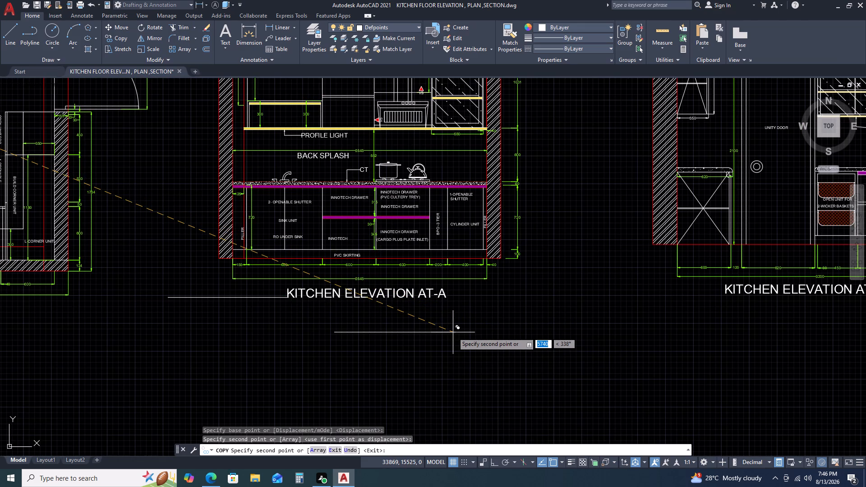
pyautogui.press('Escape')
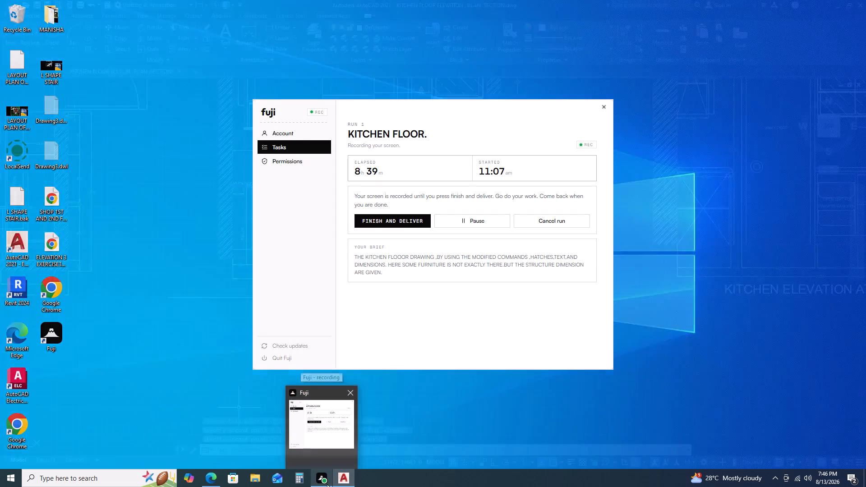
# Move the copied underline directly beneath the "KITCHEN ELEVATION AT-A" title.
pyautogui.click(232, 285)
pyautogui.click(213, 316)
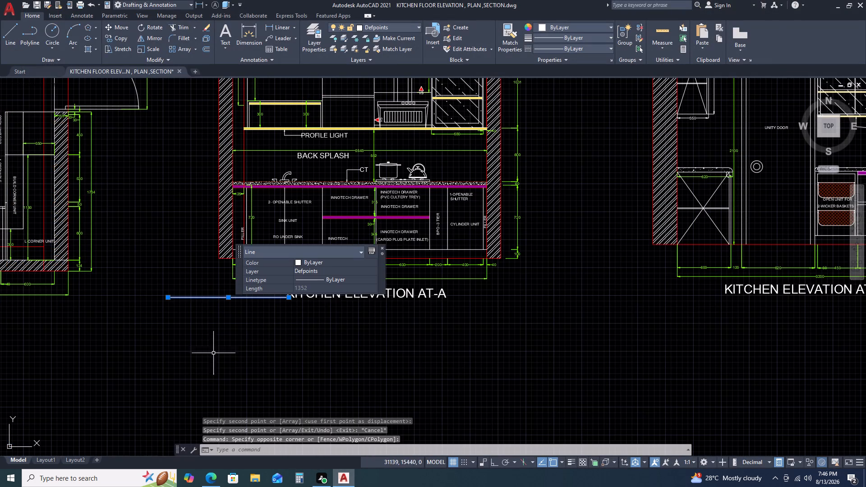
pyautogui.press('m')
pyautogui.press('space')
pyautogui.click(389, 329)
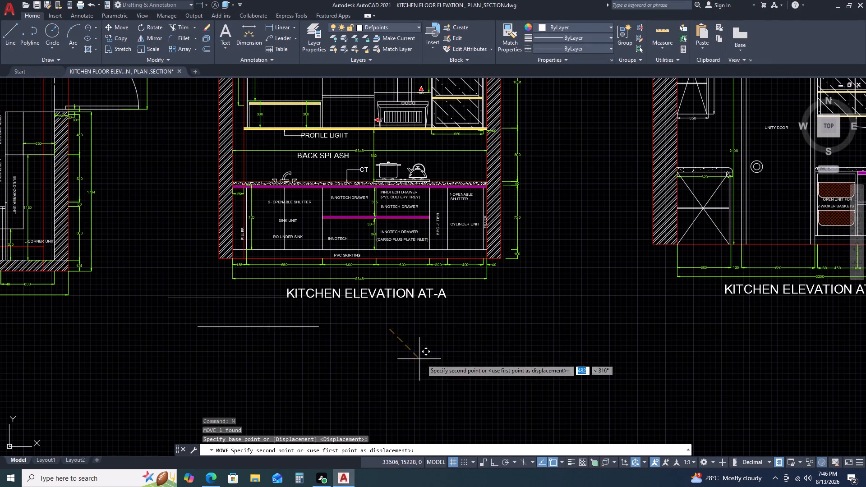
pyautogui.click(534, 338)
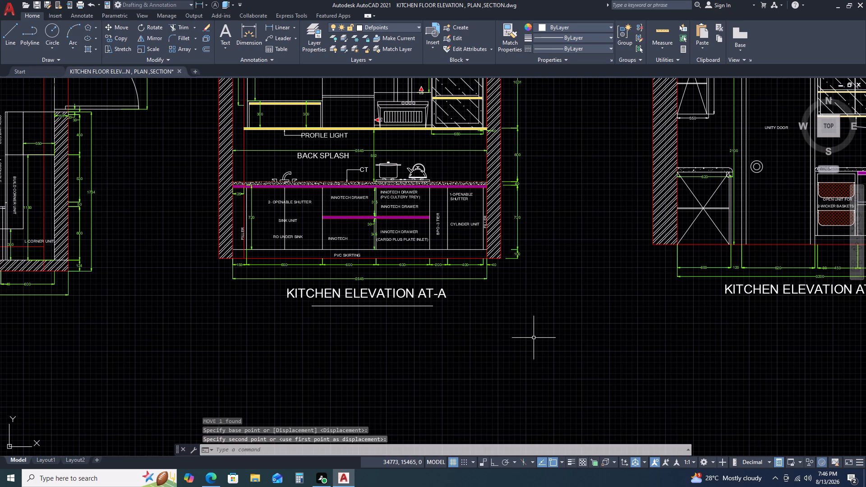
pyautogui.press('Escape')
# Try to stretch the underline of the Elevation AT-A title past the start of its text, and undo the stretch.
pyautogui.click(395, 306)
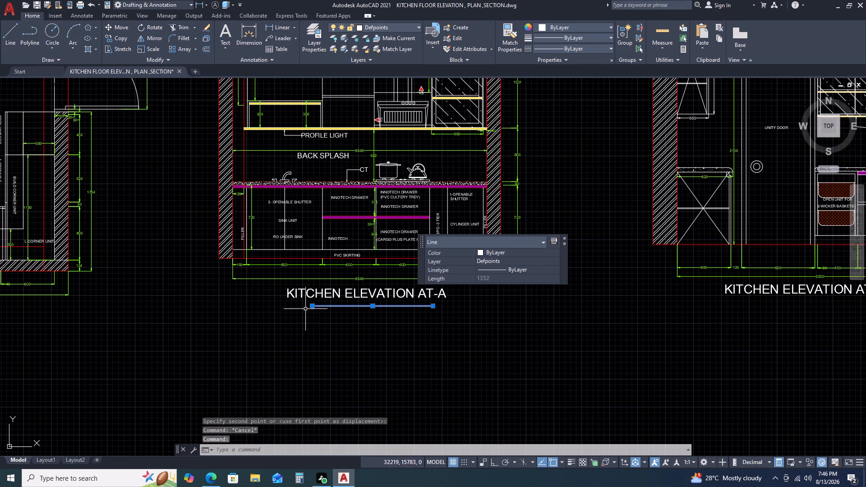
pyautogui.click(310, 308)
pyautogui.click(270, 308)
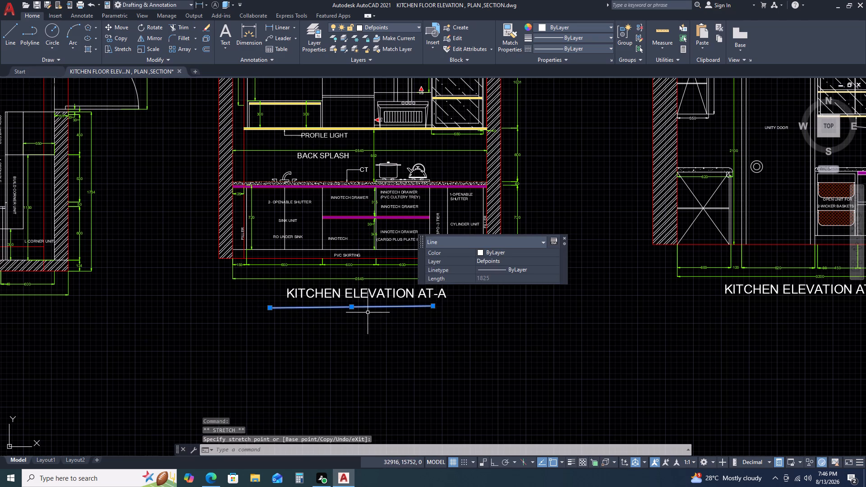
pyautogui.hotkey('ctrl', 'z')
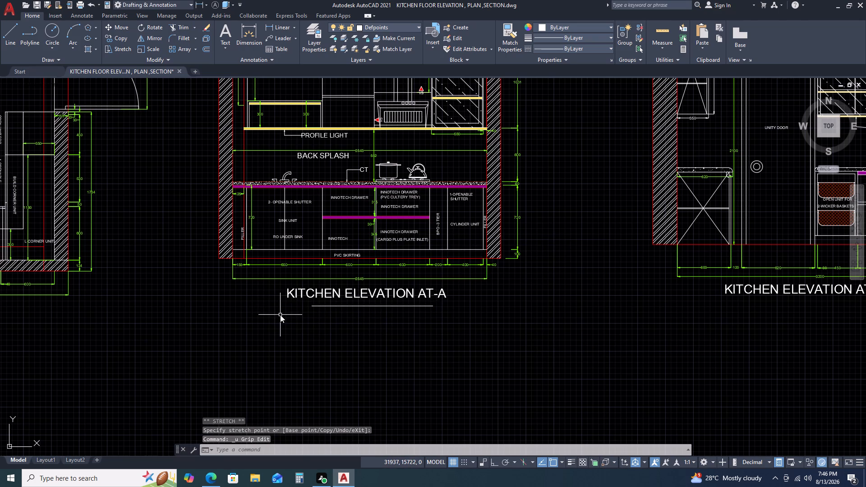
# Stretch both ends of the Elevation AT-A underline horizontally, with Ortho on, so it extends slightly beyond the title text.
pyautogui.click(342, 306)
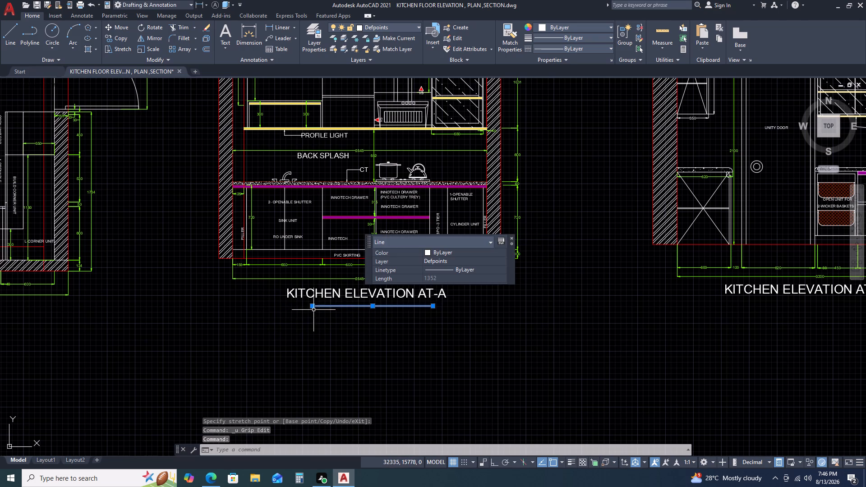
pyautogui.click(311, 307)
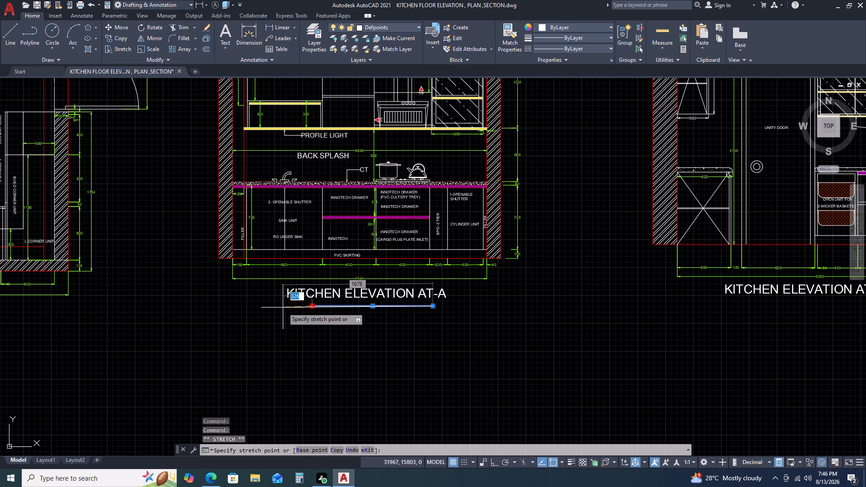
pyautogui.press('F8')
pyautogui.click(281, 303)
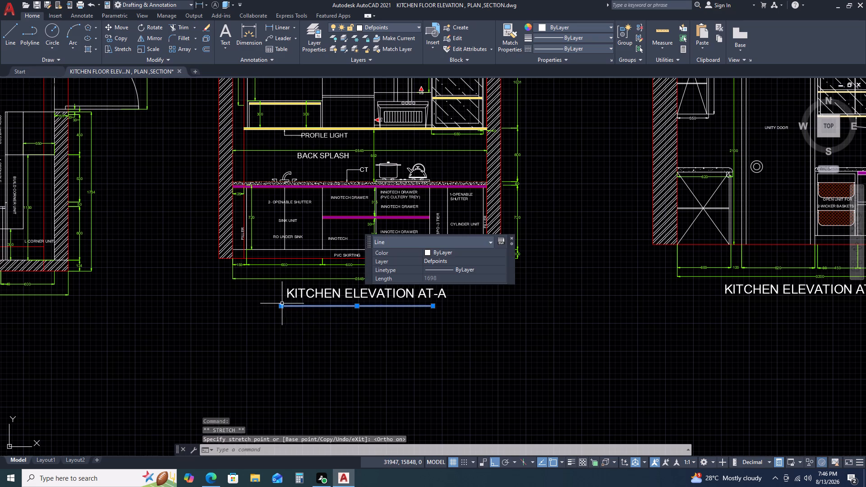
pyautogui.click(433, 305)
pyautogui.click(461, 307)
pyautogui.scroll(-1, 493, 324)
pyautogui.press('Escape')
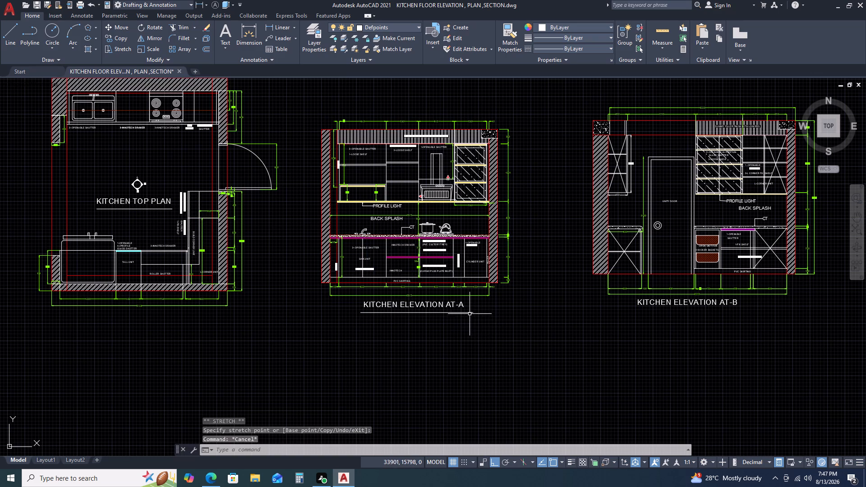
# Copy the Elevation AT-A title underline horizontally to beneath the "KITCHEN ELEVATION AT-B" and "KITCHEN ELEVATION AT-C" titles.
pyautogui.click(470, 312)
pyautogui.write('CO')
pyautogui.press('space')
pyautogui.moveTo(492, 327); pyautogui.dragTo(508, 329)
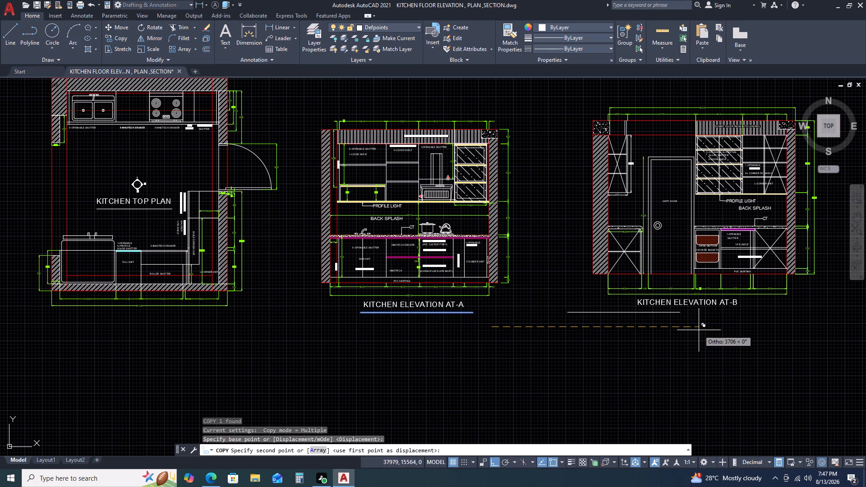
pyautogui.click(770, 326)
pyautogui.scroll(-2, 556, 360)
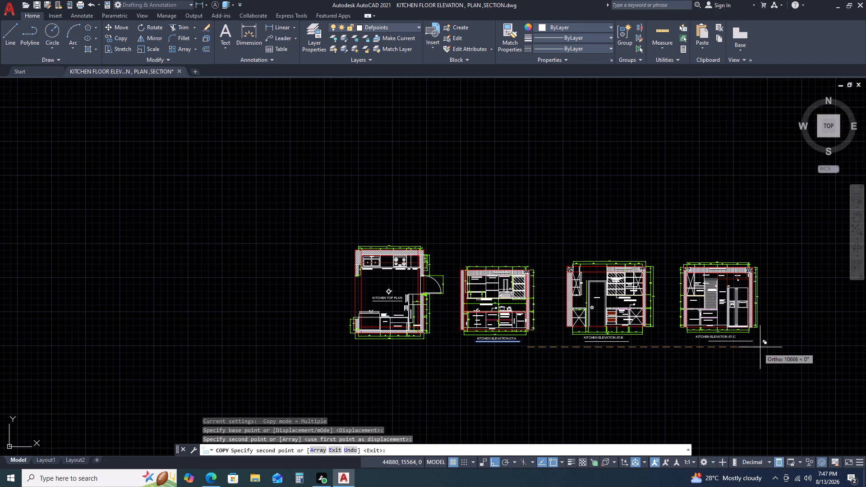
pyautogui.scroll(2, 745, 349)
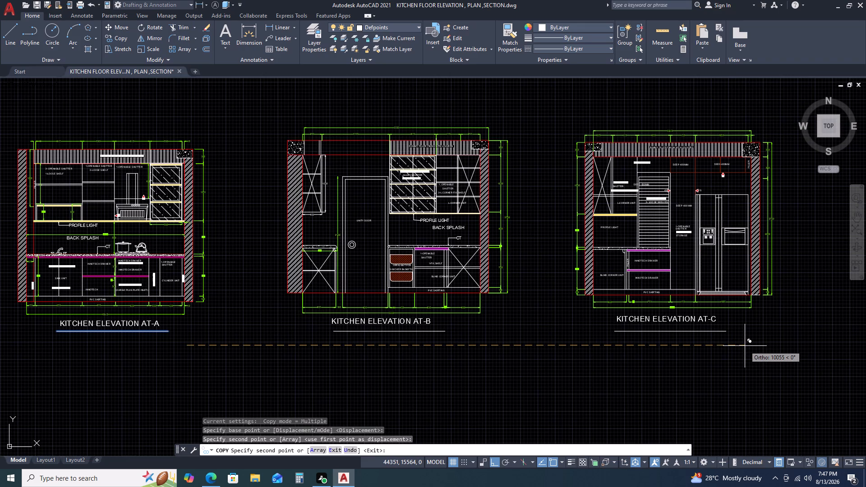
pyautogui.click(741, 346)
pyautogui.press('Escape')
# Move the underline of the "KITCHEN ELEVATION AT-C" title straight up by about 71, closer to the text.
pyautogui.scroll(2, 708, 331)
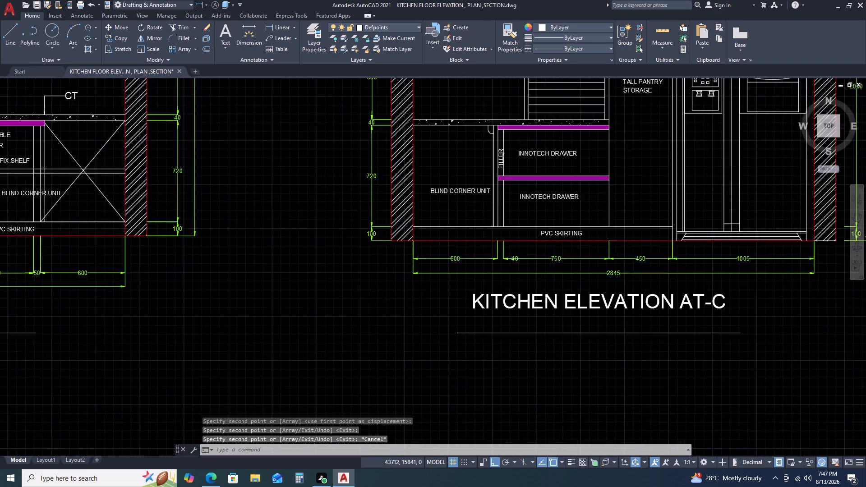
pyautogui.scroll(1, 707, 330)
pyautogui.click(687, 334)
pyautogui.click(646, 366)
pyautogui.write('M')
pyautogui.press('space')
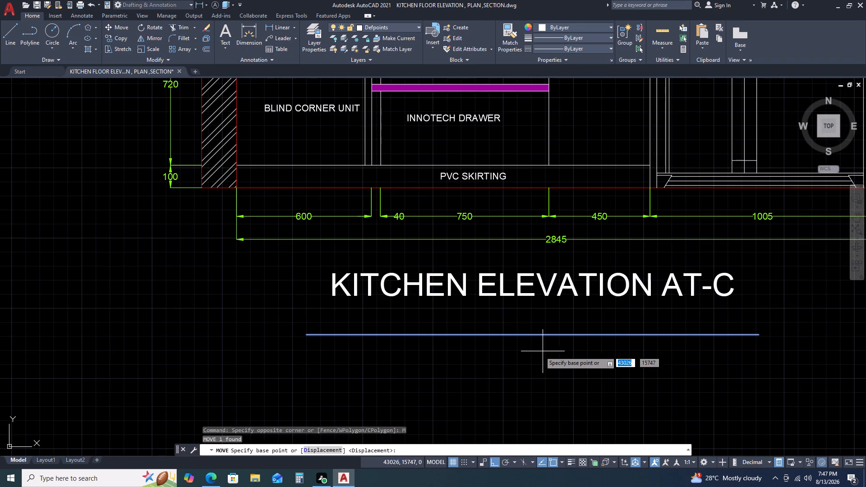
pyautogui.click(533, 337)
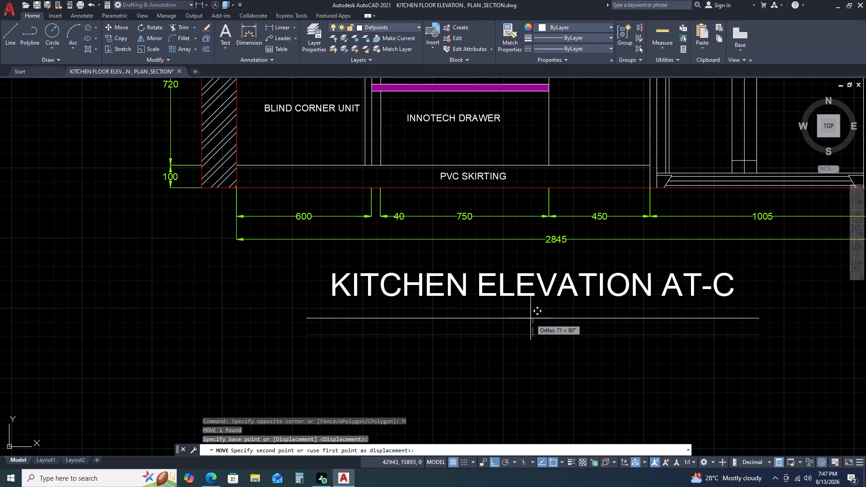
pyautogui.doubleClick(531, 318)
# Move the underline of the "KITCHEN ELEVATION AT-B" title up and sideways so it is centred on the text.
pyautogui.scroll(-2, 536, 323)
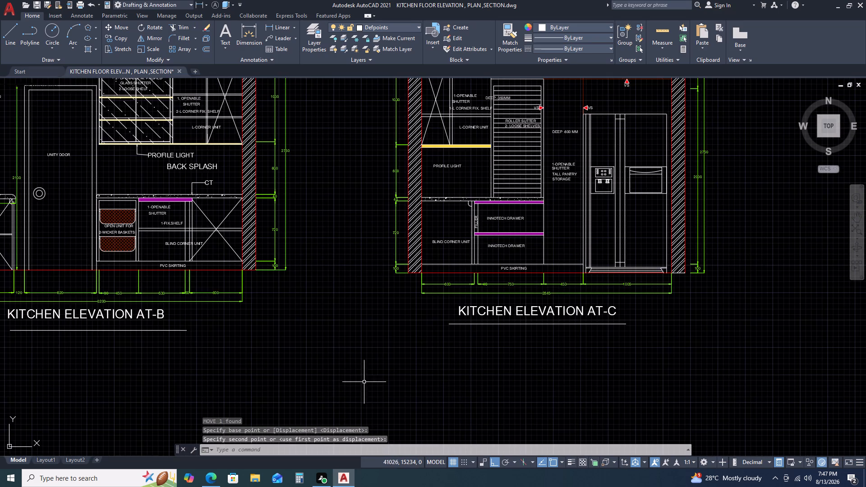
pyautogui.moveTo(390, 377); pyautogui.dragTo(600, 353, button='middle')
pyautogui.moveTo(625, 353); pyautogui.dragTo(690, 355, button='middle')
pyautogui.middleClick(690, 355)
pyautogui.scroll(-2, 691, 356)
pyautogui.scroll(2, 569, 343)
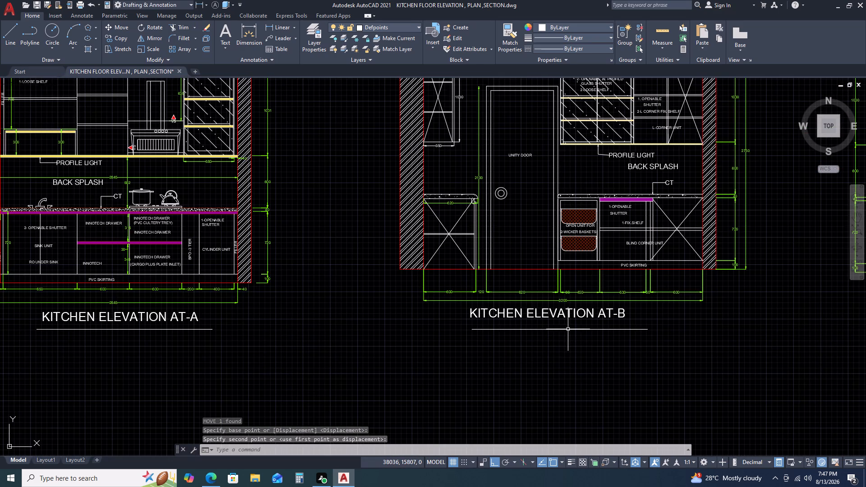
pyautogui.click(568, 329)
pyautogui.write('M')
pyautogui.press('space')
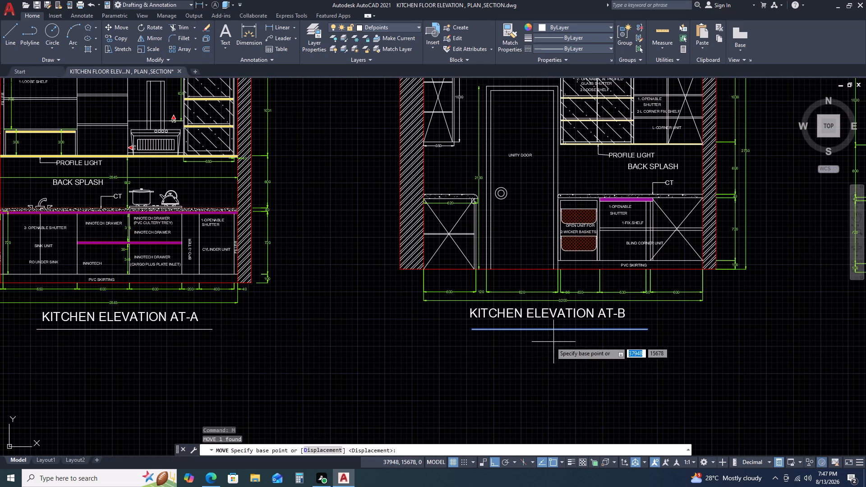
pyautogui.click(537, 342)
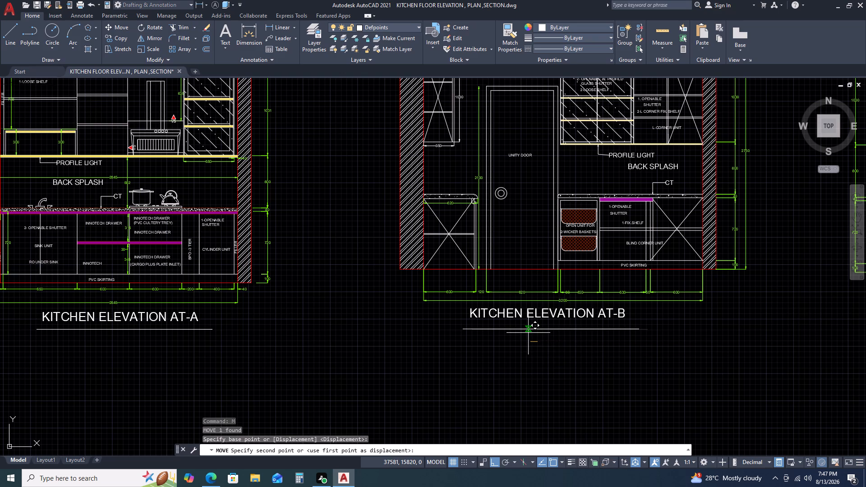
pyautogui.click(528, 333)
# Move the Elevation AT-B underline straight down so it clears the bottom of the title text.
pyautogui.scroll(2, 634, 318)
pyautogui.click(642, 310)
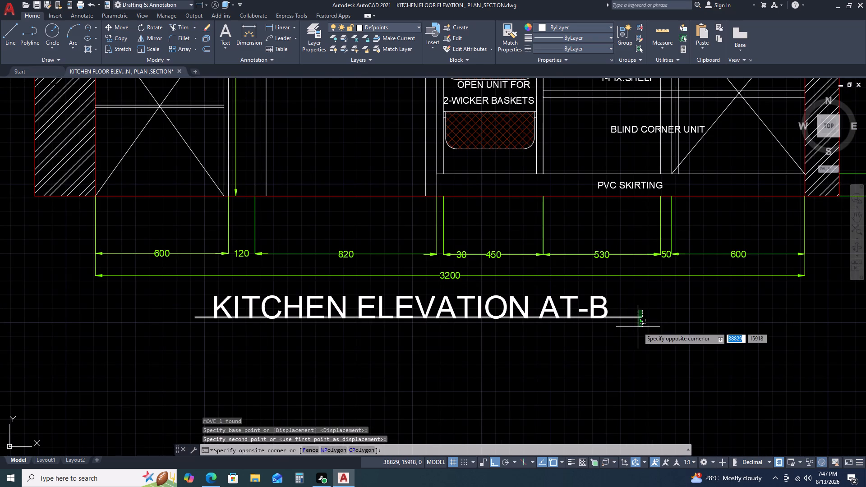
pyautogui.click(638, 327)
pyautogui.press('m')
pyautogui.press('space')
pyautogui.click(463, 345)
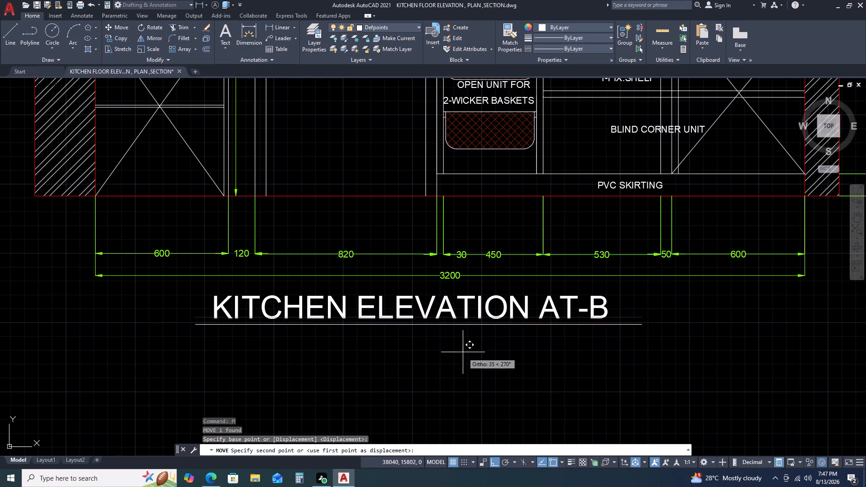
pyautogui.click(464, 361)
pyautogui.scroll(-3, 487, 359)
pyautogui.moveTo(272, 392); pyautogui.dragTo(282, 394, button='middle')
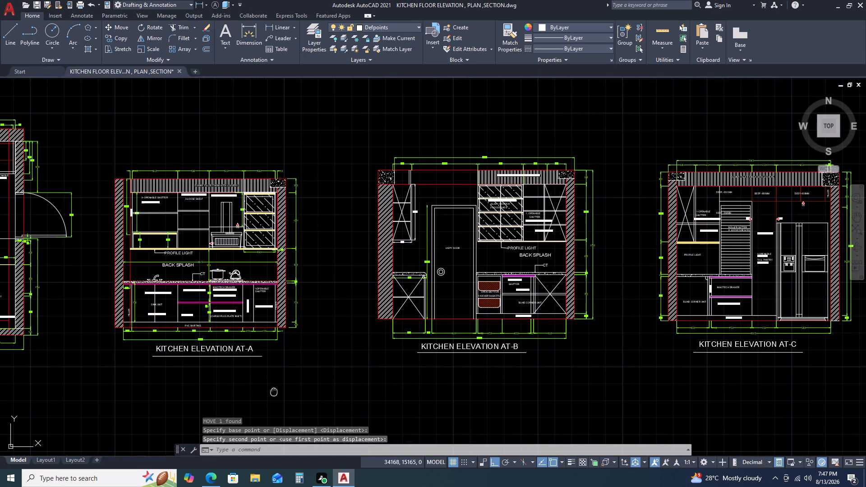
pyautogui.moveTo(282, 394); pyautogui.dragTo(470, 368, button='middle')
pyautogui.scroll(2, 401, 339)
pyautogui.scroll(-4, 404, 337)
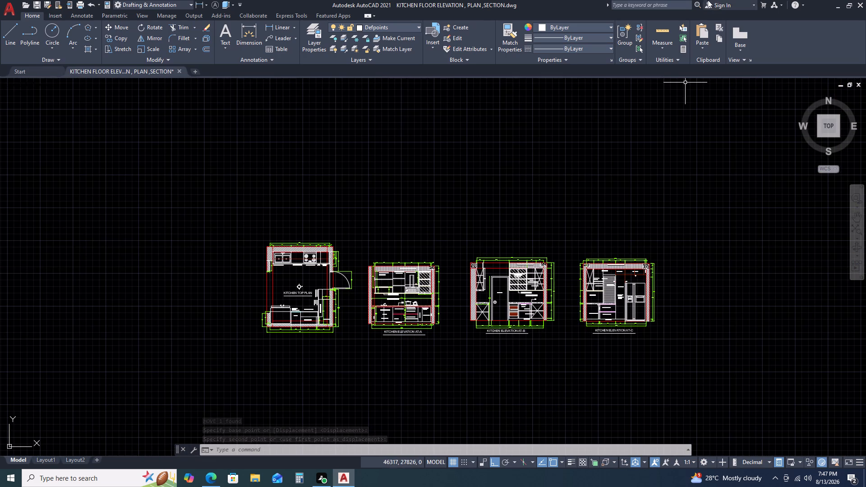
# Review the kitchen plan and the three elevations, looking closely at Elevation AT-C's dimensions, labels and cabinets.
pyautogui.scroll(-3, 518, 298)
pyautogui.scroll(2, 538, 322)
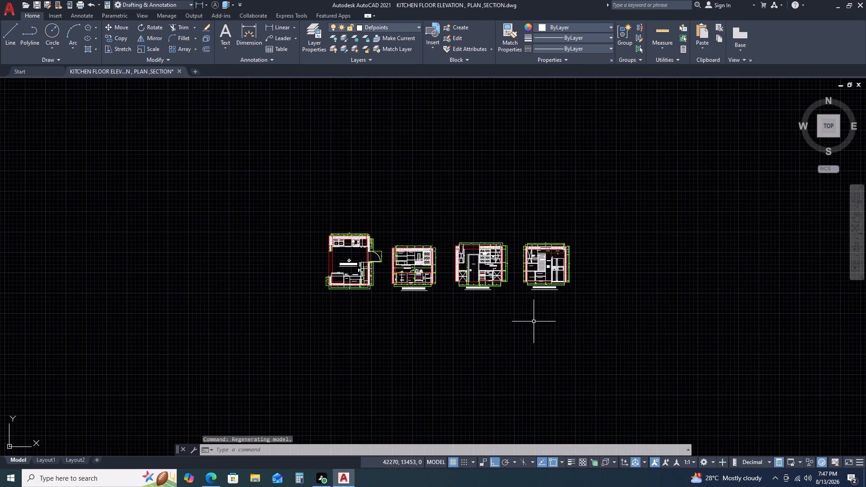
pyautogui.scroll(2, 517, 289)
pyautogui.scroll(2, 611, 258)
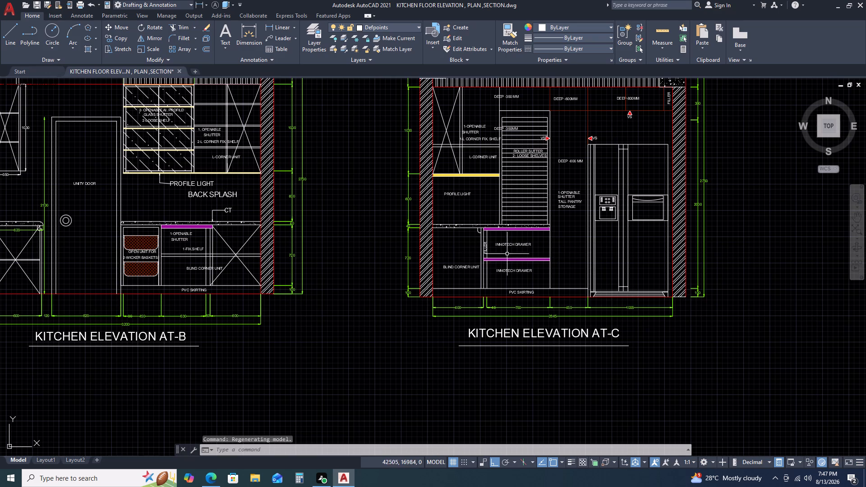
pyautogui.scroll(-1, 507, 253)
pyautogui.scroll(-2, 400, 168)
pyautogui.scroll(1, 254, 160)
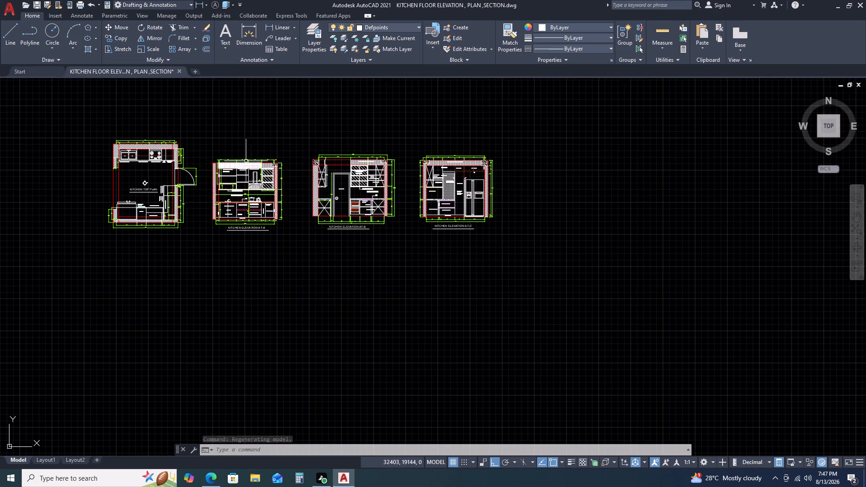
pyautogui.scroll(4, 255, 160)
pyautogui.scroll(-3, 265, 185)
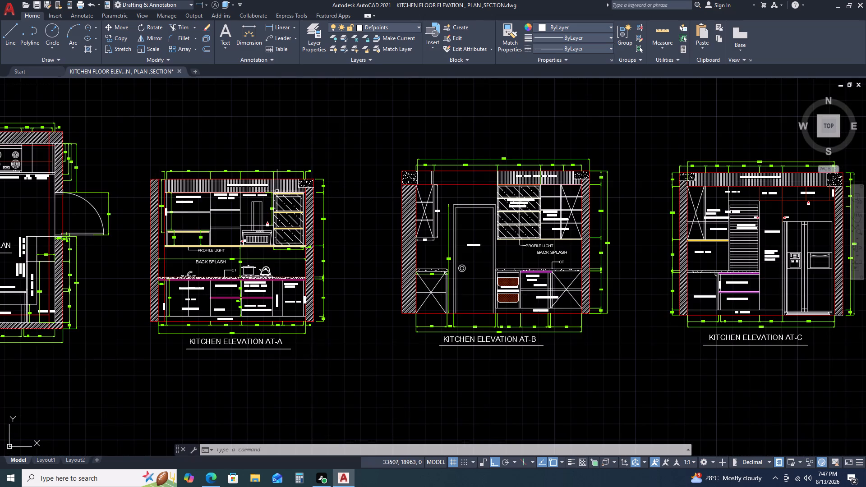
pyautogui.scroll(-2, 463, 216)
pyautogui.scroll(4, 612, 204)
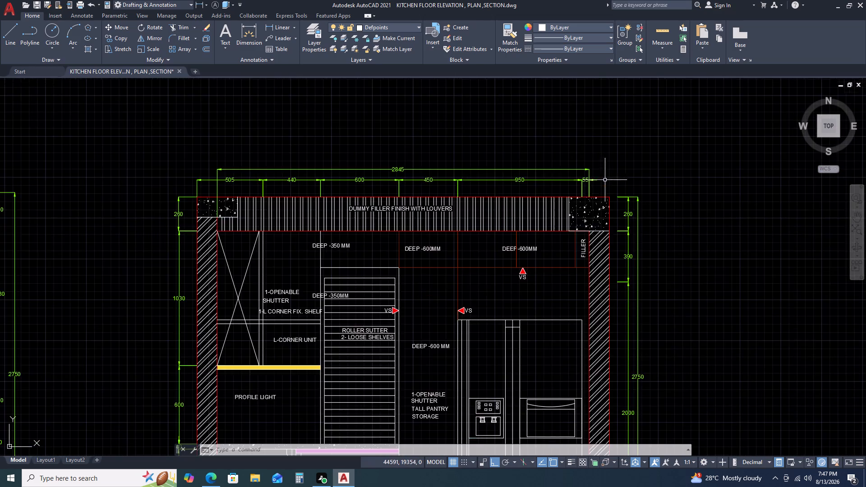
pyautogui.scroll(2, 587, 208)
pyautogui.scroll(-4, 281, 217)
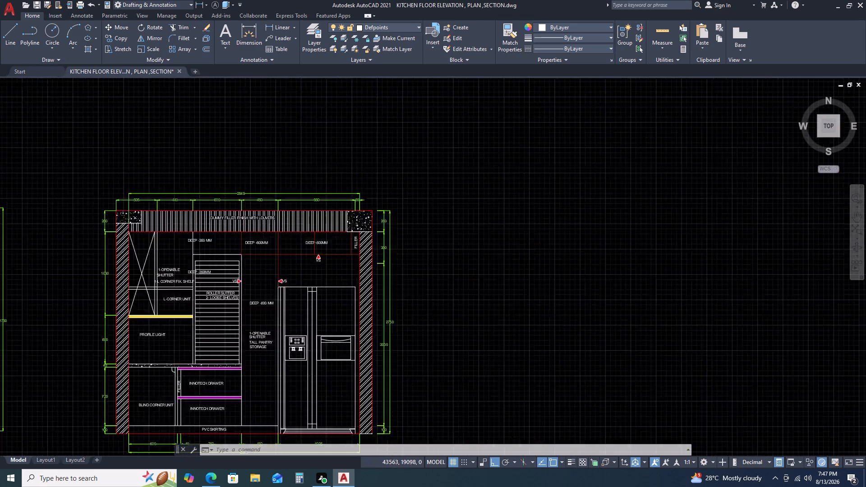
pyautogui.scroll(-2, 376, 237)
pyautogui.moveTo(335, 254); pyautogui.dragTo(521, 221, button='middle')
pyautogui.scroll(4, 209, 192)
pyautogui.scroll(2, 308, 189)
pyautogui.scroll(3, 388, 220)
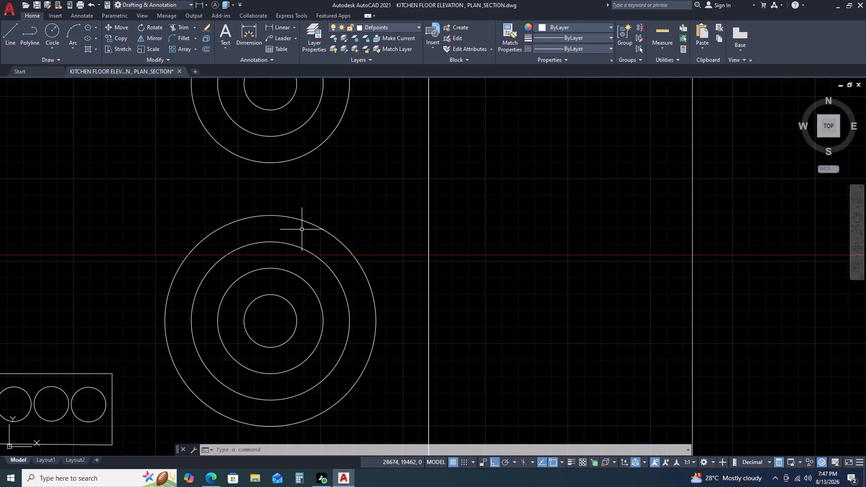
pyautogui.scroll(-3, 301, 230)
pyautogui.scroll(-4, 375, 224)
pyautogui.scroll(-3, 460, 226)
pyautogui.scroll(-2, 622, 260)
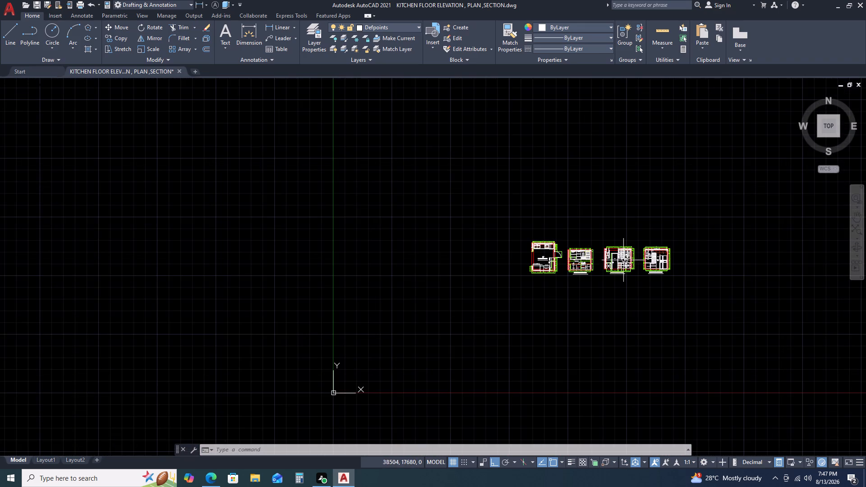
pyautogui.moveTo(721, 284); pyautogui.dragTo(651, 259, button='middle')
pyautogui.scroll(2, 612, 253)
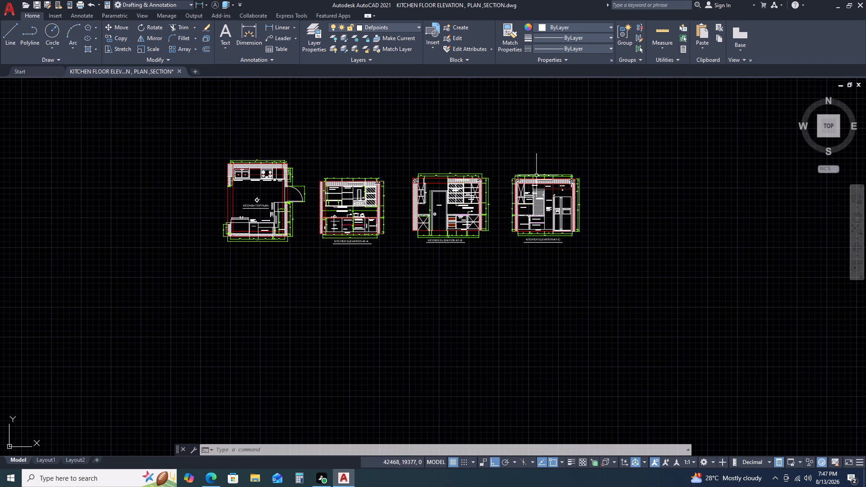
pyautogui.scroll(2, 541, 175)
pyautogui.scroll(3, 488, 238)
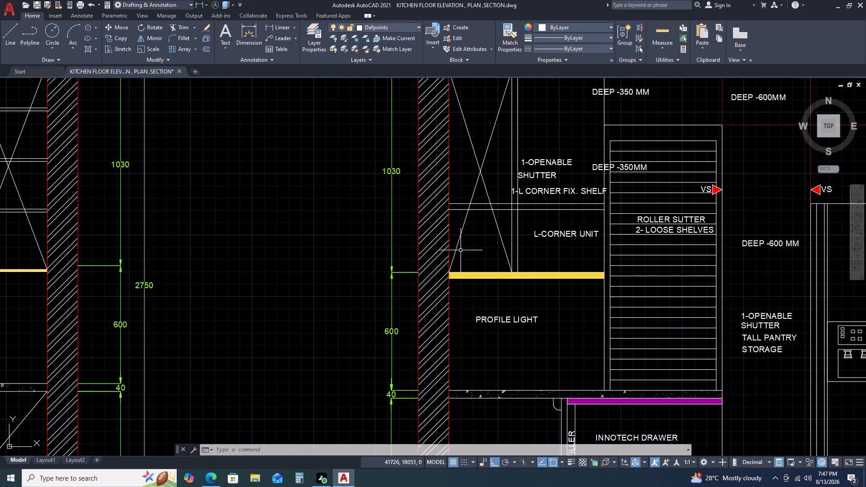
pyautogui.scroll(-3, 576, 202)
pyautogui.scroll(-3, 675, 202)
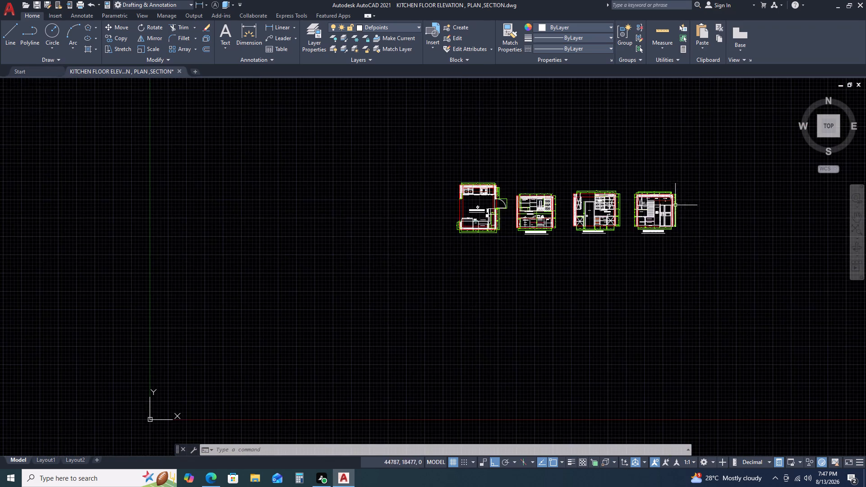
pyautogui.scroll(2, 687, 248)
pyautogui.scroll(2, 607, 211)
pyautogui.scroll(-2, 613, 220)
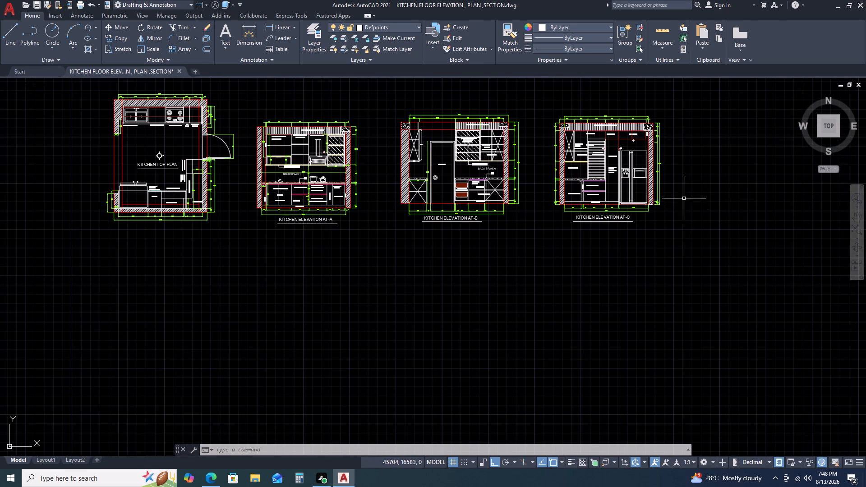
pyautogui.scroll(3, 682, 188)
pyautogui.scroll(-3, 682, 188)
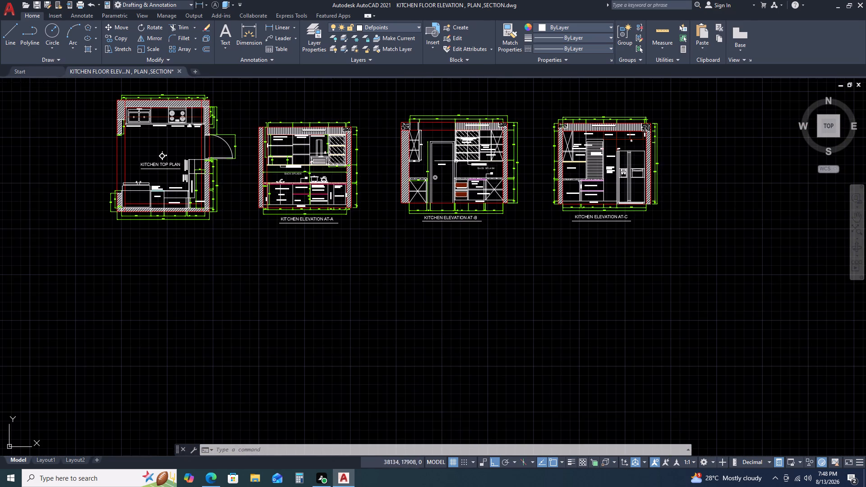
# Examine Elevation AT-B's wall units, door, base units and dimensions, comparing them with the neighbouring Elevation AT-A.
pyautogui.scroll(2, 431, 129)
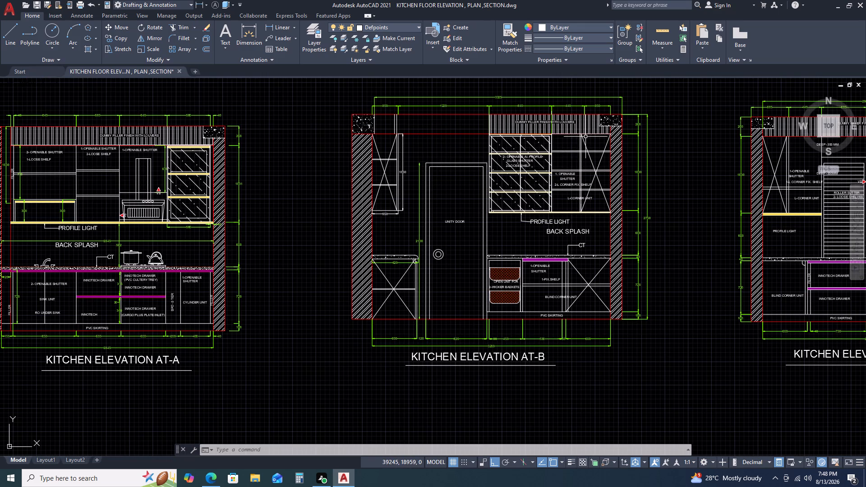
pyautogui.scroll(4, 585, 136)
pyautogui.scroll(-2, 585, 132)
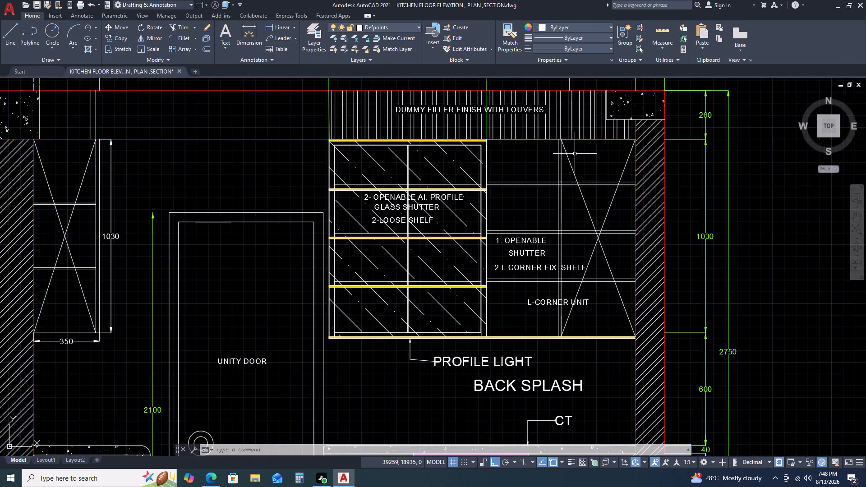
pyautogui.scroll(-6, 575, 155)
pyautogui.scroll(1, 546, 161)
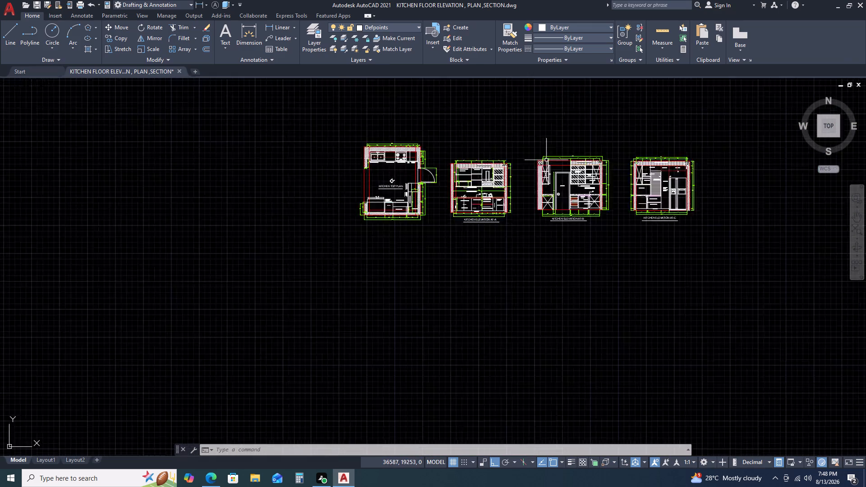
pyautogui.scroll(2, 546, 160)
pyautogui.scroll(-3, 546, 160)
pyautogui.scroll(4, 546, 160)
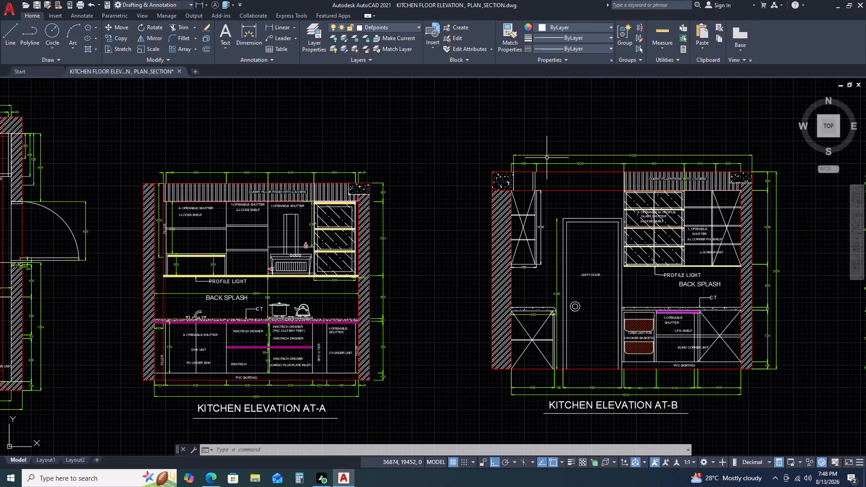
pyautogui.scroll(-3, 547, 158)
pyautogui.scroll(3, 465, 153)
pyautogui.scroll(-3, 465, 153)
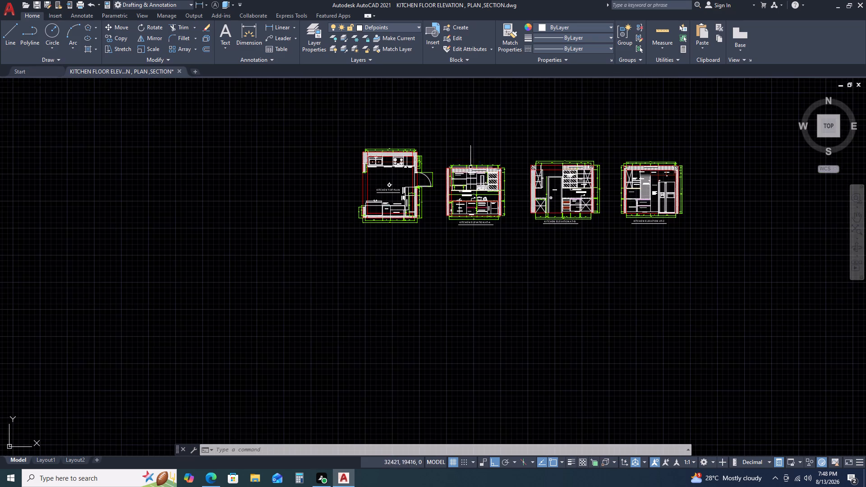
pyautogui.scroll(2, 644, 152)
pyautogui.scroll(-3, 631, 156)
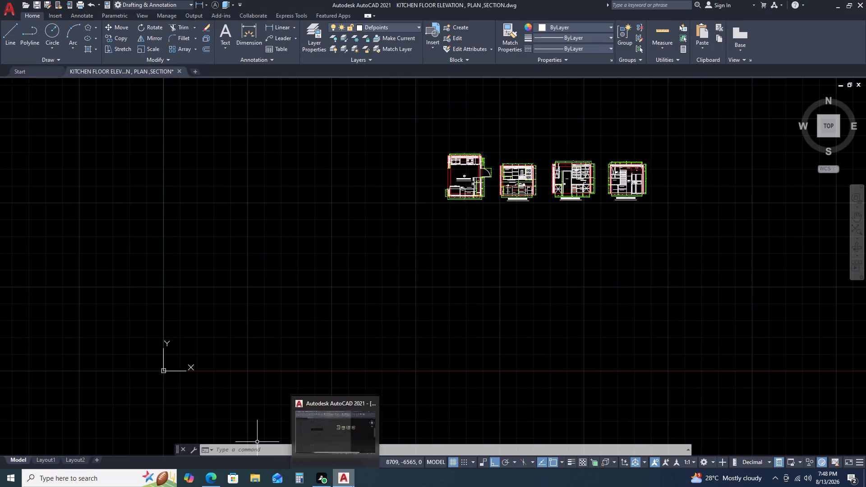
pyautogui.scroll(3, 599, 170)
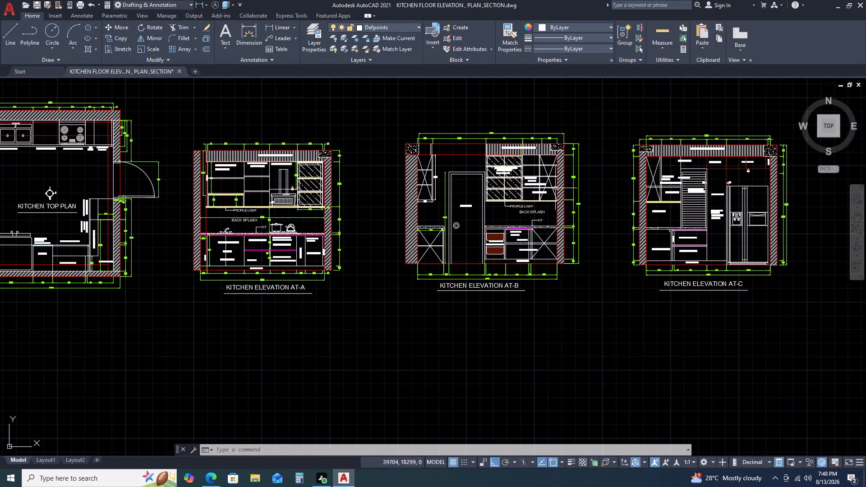
pyautogui.scroll(3, 474, 200)
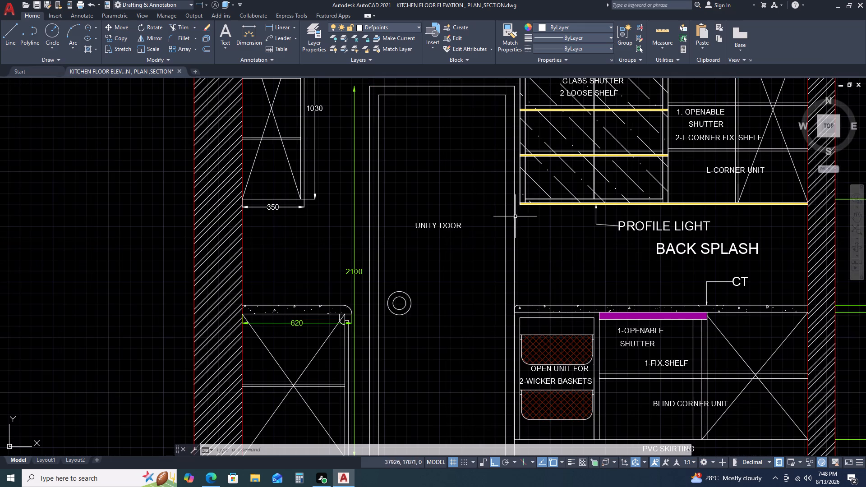
pyautogui.scroll(-2, 201, 303)
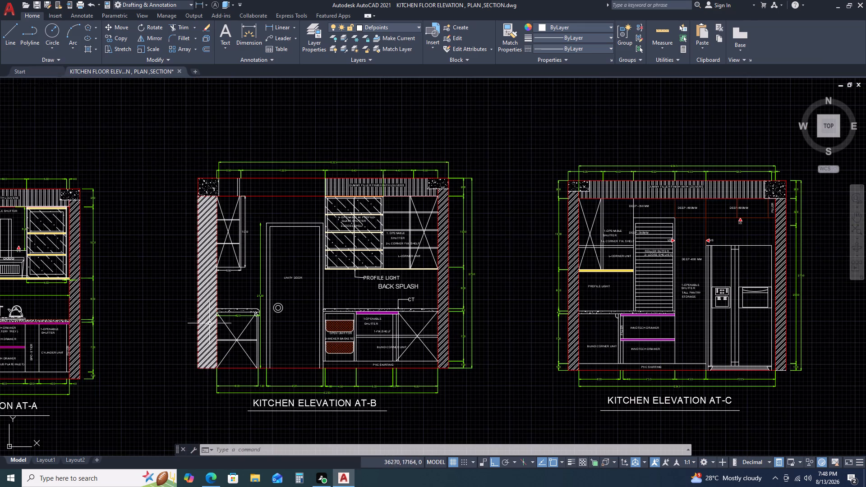
pyautogui.scroll(-1, 328, 302)
pyautogui.scroll(-2, 555, 303)
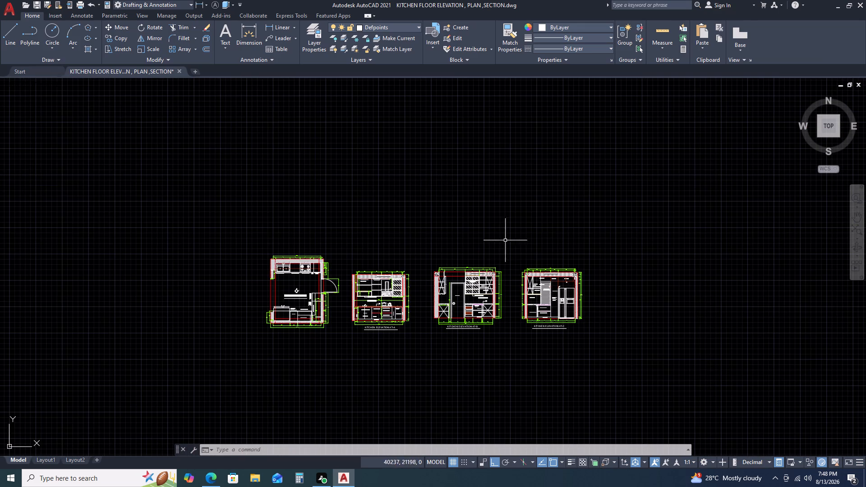
pyautogui.scroll(2, 405, 298)
pyautogui.scroll(3, 478, 310)
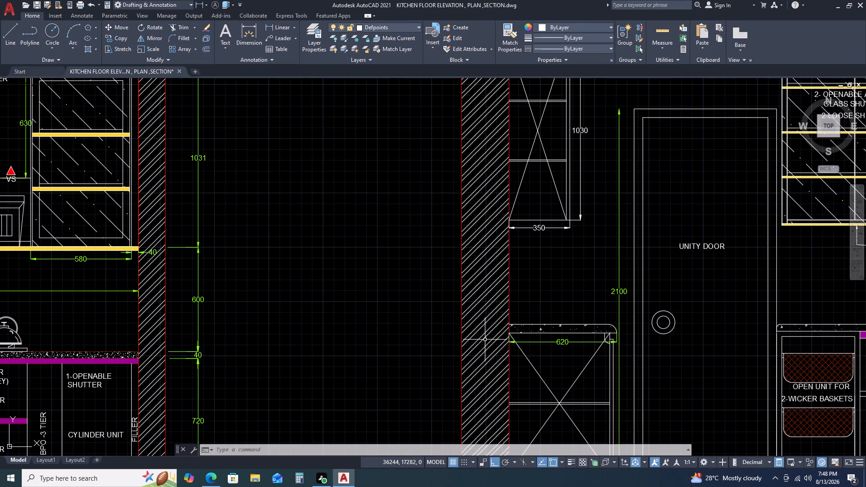
pyautogui.scroll(-3, 464, 301)
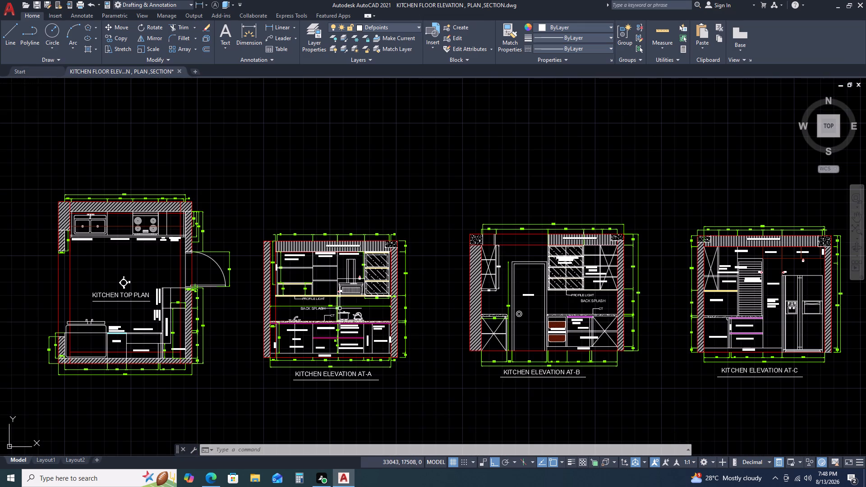
pyautogui.scroll(-2, 341, 310)
pyautogui.scroll(2, 528, 307)
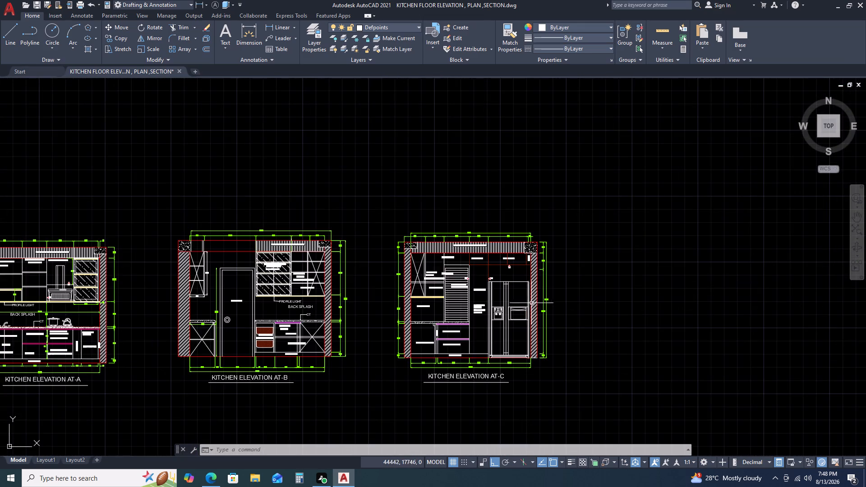
# Shorten the left extension line of Elevation AT-C's overall top dimension so it starts at the top edge of the concrete beam.
pyautogui.scroll(4, 556, 303)
pyautogui.scroll(-3, 530, 303)
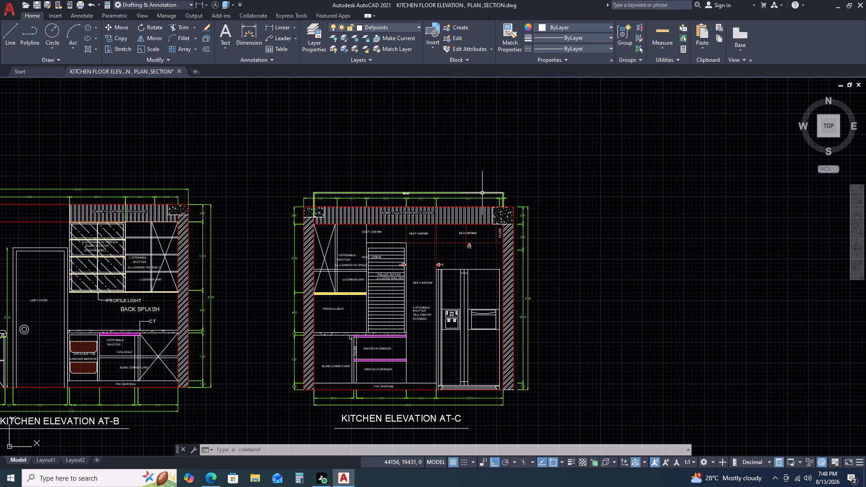
pyautogui.scroll(3, 295, 208)
pyautogui.scroll(2, 367, 229)
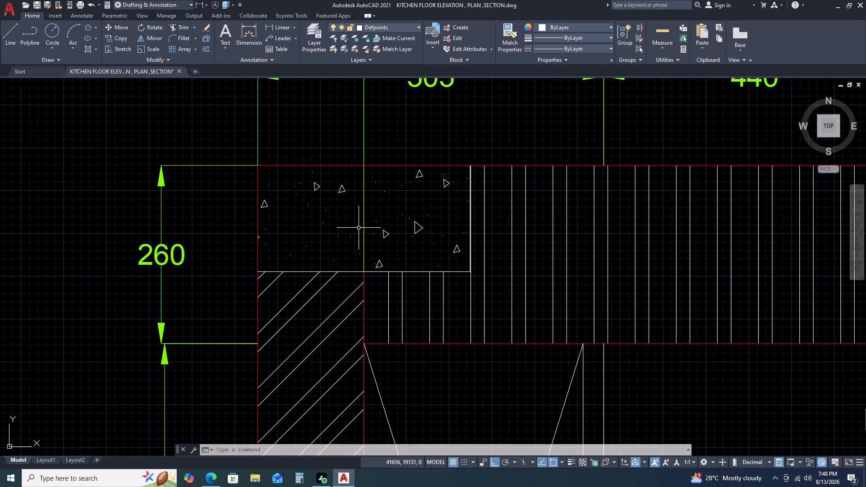
pyautogui.click(366, 213)
pyautogui.click(362, 220)
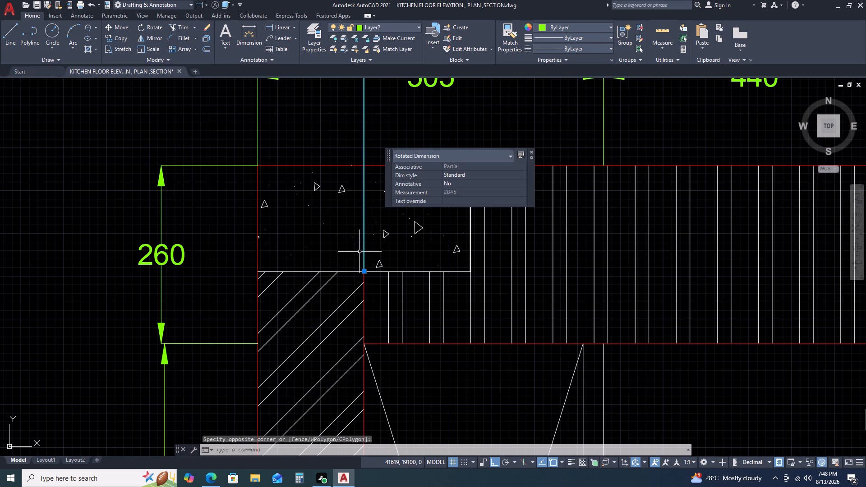
pyautogui.click(364, 270)
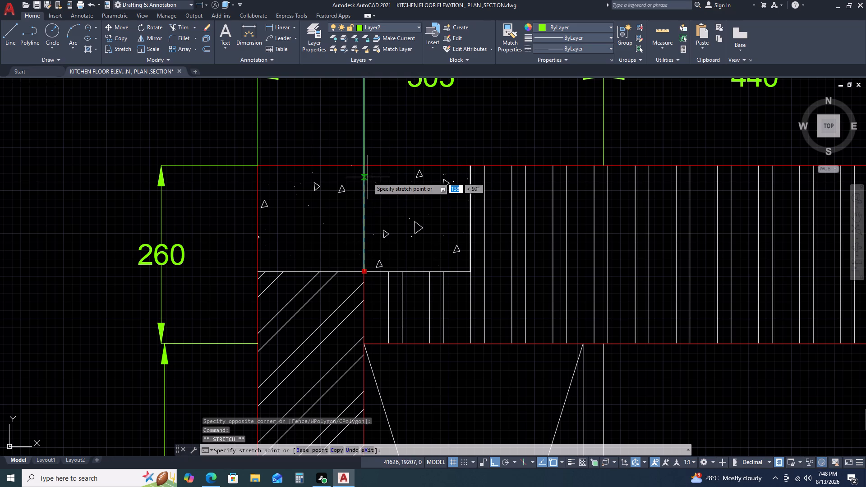
pyautogui.click(365, 166)
pyautogui.scroll(-4, 344, 200)
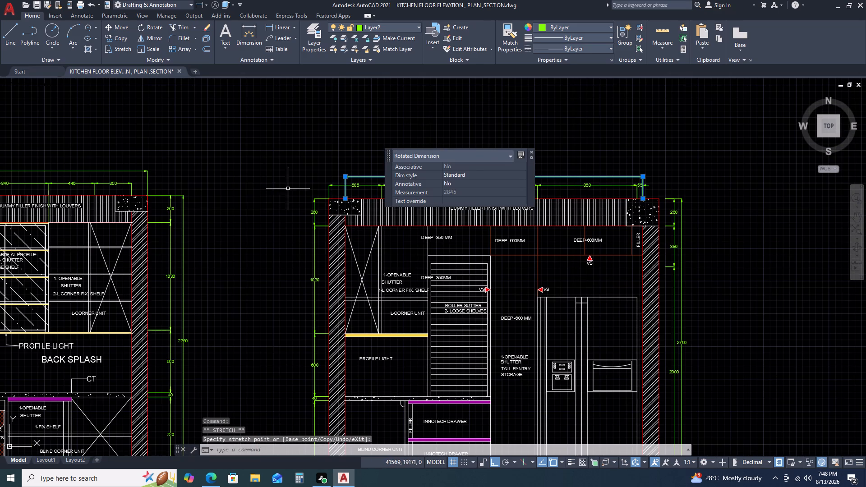
pyautogui.moveTo(250, 180); pyautogui.dragTo(249, 231, button='middle')
pyautogui.scroll(2, 480, 226)
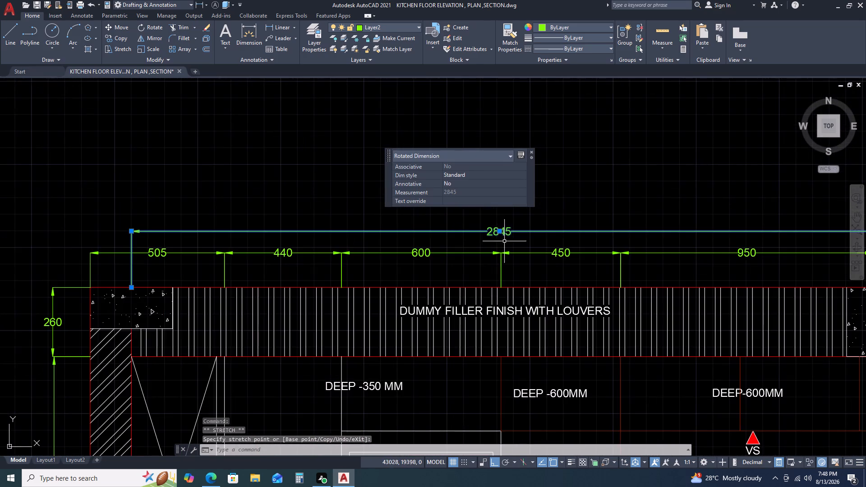
pyautogui.scroll(2, 515, 227)
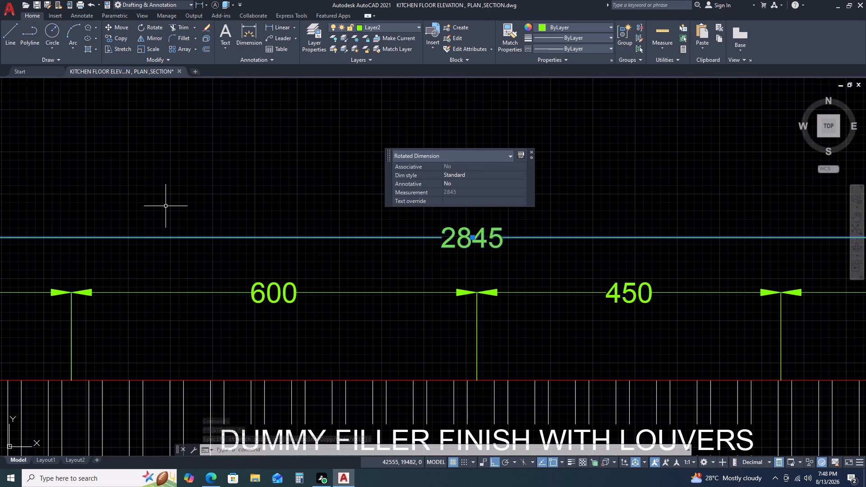
pyautogui.rightClick(165, 182)
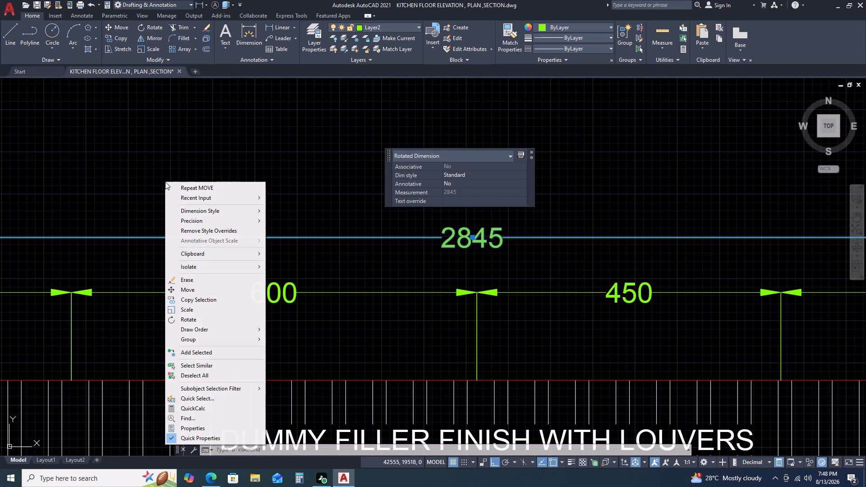
pyautogui.press('Escape')
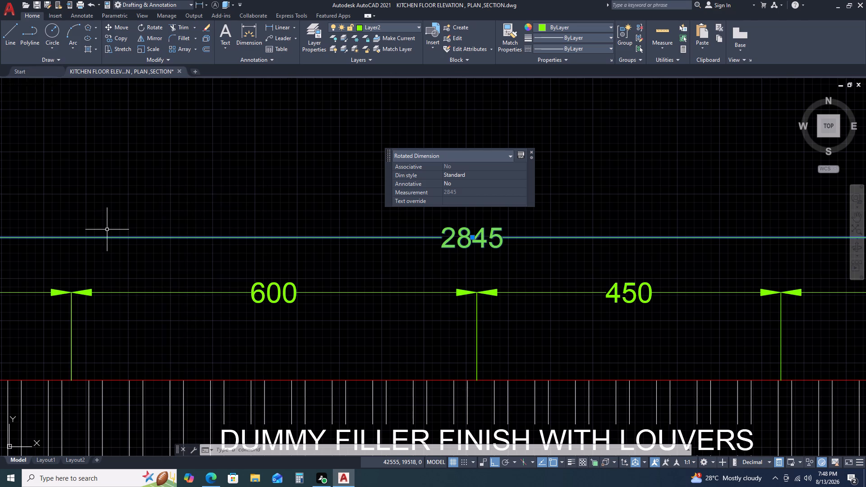
# Examine Elevation AT-C's base units, skirting and bottom dimensions alongside the neighbouring Elevation AT-B.
pyautogui.press('Escape')
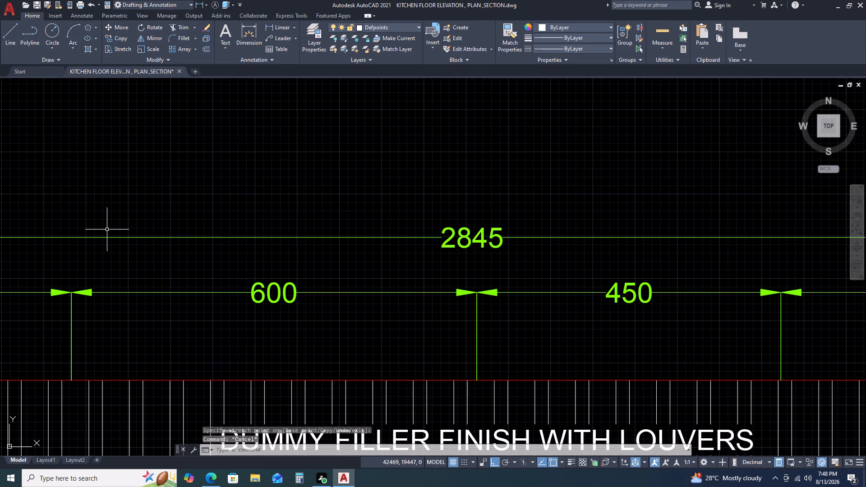
pyautogui.scroll(-4, 387, 266)
pyautogui.scroll(-2, 443, 264)
pyautogui.moveTo(481, 359); pyautogui.dragTo(481, 320, button='middle')
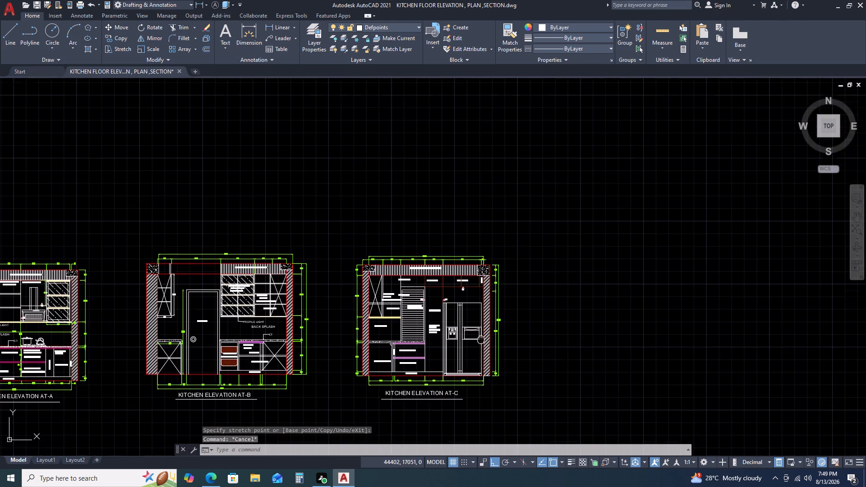
pyautogui.moveTo(481, 320); pyautogui.dragTo(481, 303, button='middle')
pyautogui.scroll(2, 449, 330)
pyautogui.scroll(3, 544, 329)
pyautogui.scroll(-4, 611, 297)
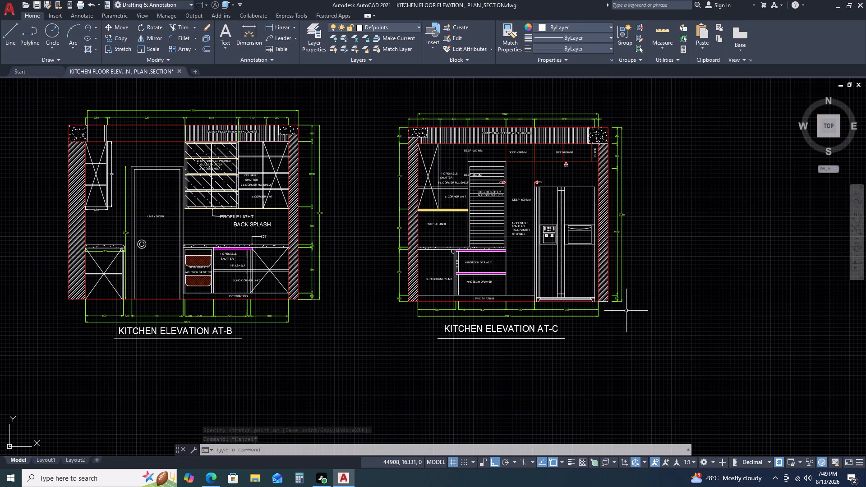
pyautogui.scroll(4, 407, 316)
pyautogui.scroll(-2, 378, 248)
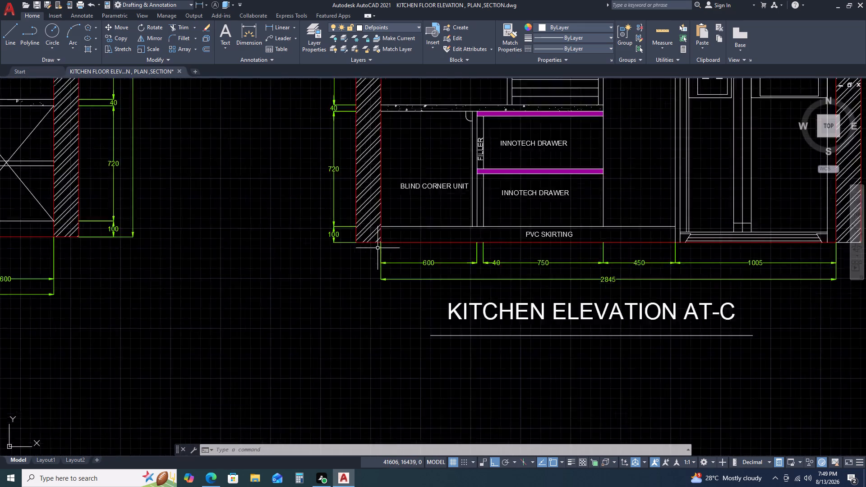
pyautogui.scroll(-2, 378, 248)
pyautogui.moveTo(227, 275); pyautogui.dragTo(261, 279, button='middle')
pyautogui.middleClick(362, 281)
pyautogui.moveTo(331, 294); pyautogui.dragTo(332, 296, button='middle')
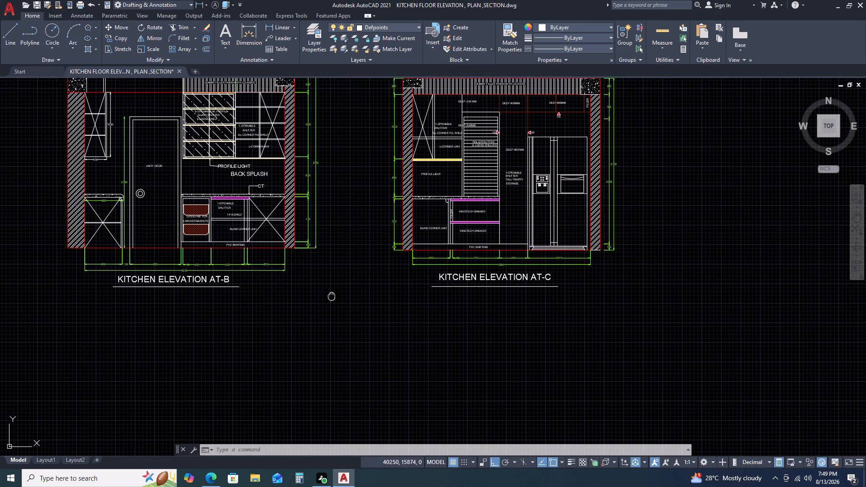
# Review Elevation AT-A against the kitchen top plan, covering the cabinet labels, counter runs and dimensions.
pyautogui.moveTo(332, 296); pyautogui.dragTo(441, 308, button='middle')
pyautogui.scroll(-3, 365, 271)
pyautogui.scroll(3, 261, 266)
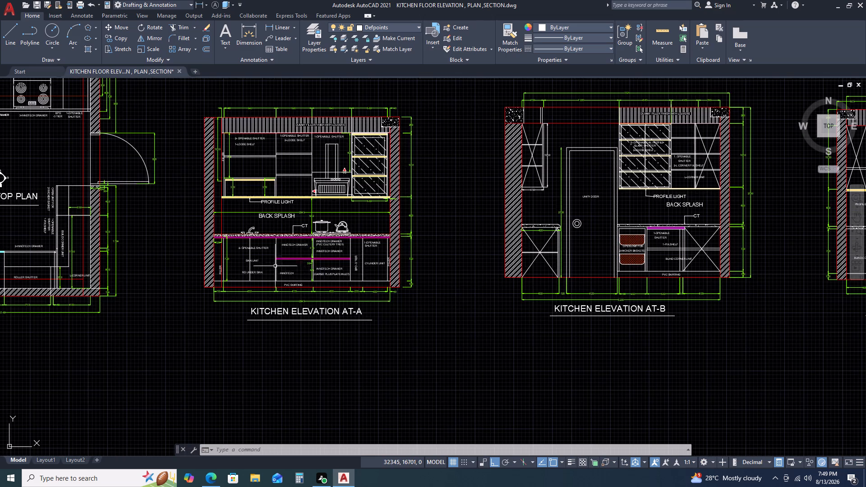
pyautogui.scroll(-3, 384, 280)
pyautogui.scroll(4, 332, 275)
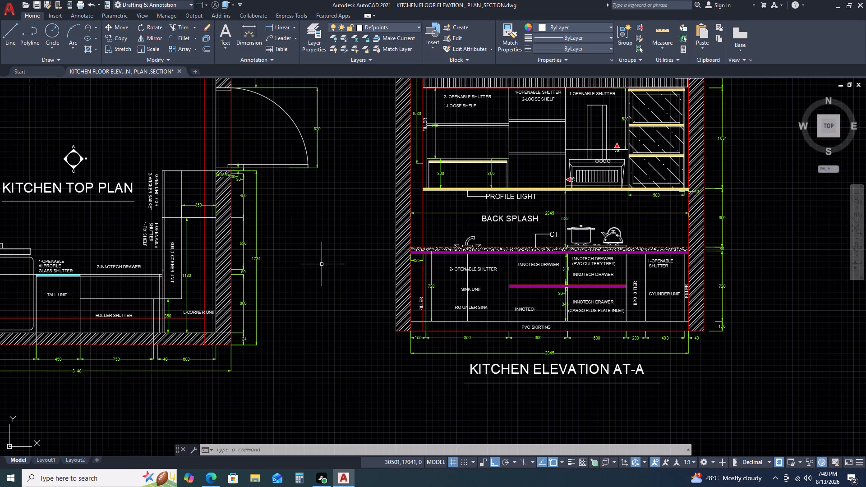
pyautogui.scroll(-2, 310, 274)
pyautogui.scroll(2, 252, 271)
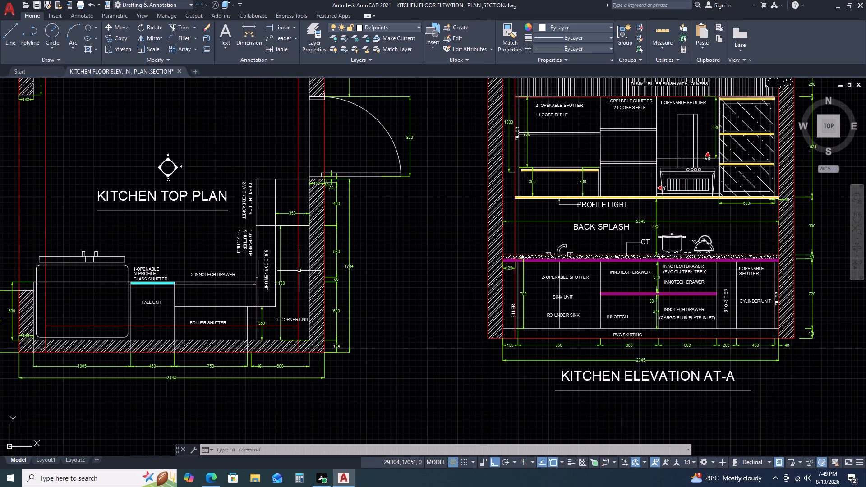
pyautogui.scroll(1, 299, 271)
pyautogui.scroll(-3, 301, 273)
pyautogui.scroll(2, 240, 176)
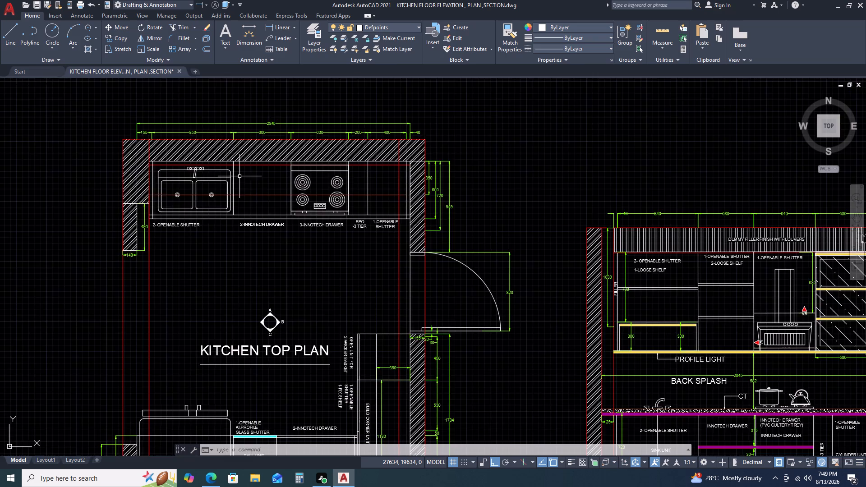
pyautogui.scroll(1, 240, 176)
pyautogui.scroll(-4, 238, 183)
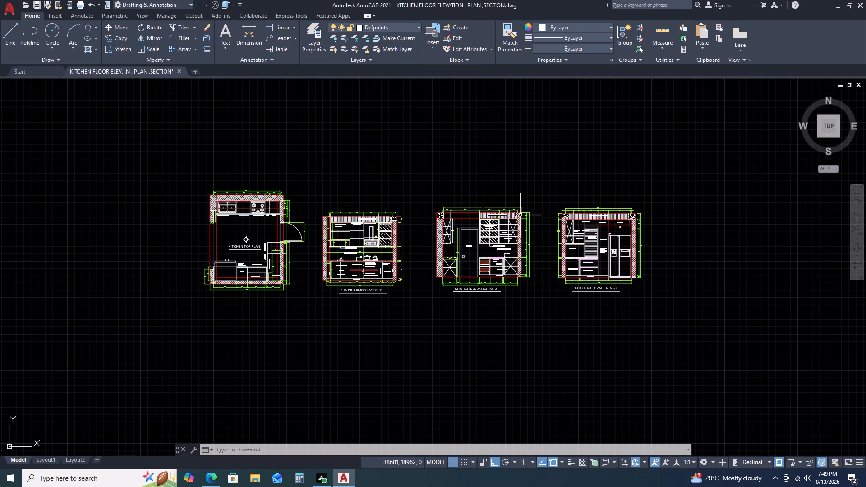
# Examine Elevation AT-C's top dimensions, louvered dummy filler, concrete beams and upper cabinets.
pyautogui.scroll(4, 658, 219)
pyautogui.scroll(2, 380, 156)
pyautogui.scroll(-2, 364, 197)
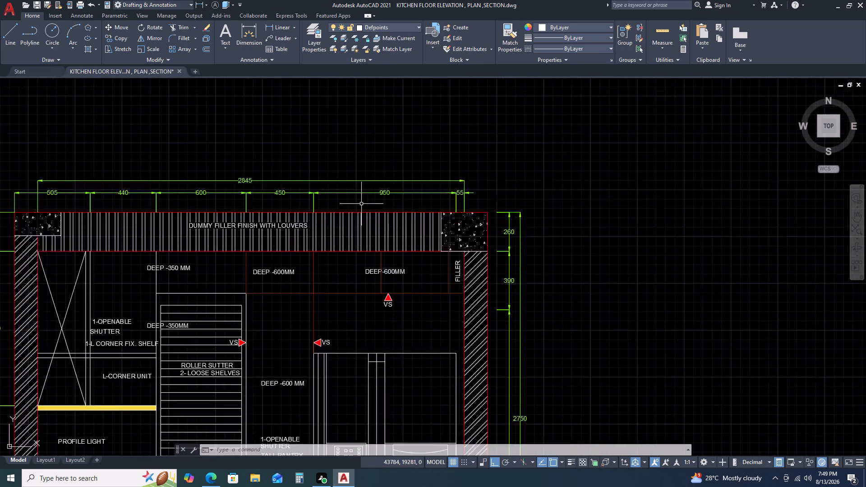
pyautogui.scroll(-1, 361, 204)
pyautogui.scroll(2, 454, 227)
pyautogui.scroll(-2, 483, 177)
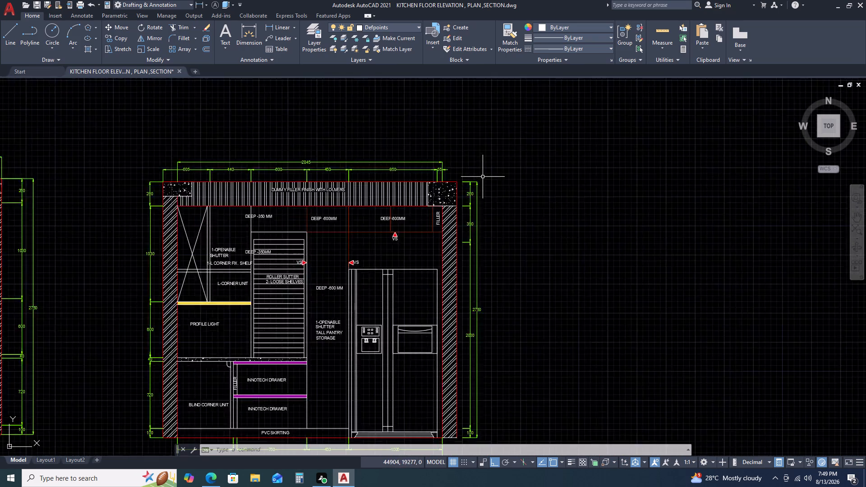
pyautogui.scroll(-1, 483, 177)
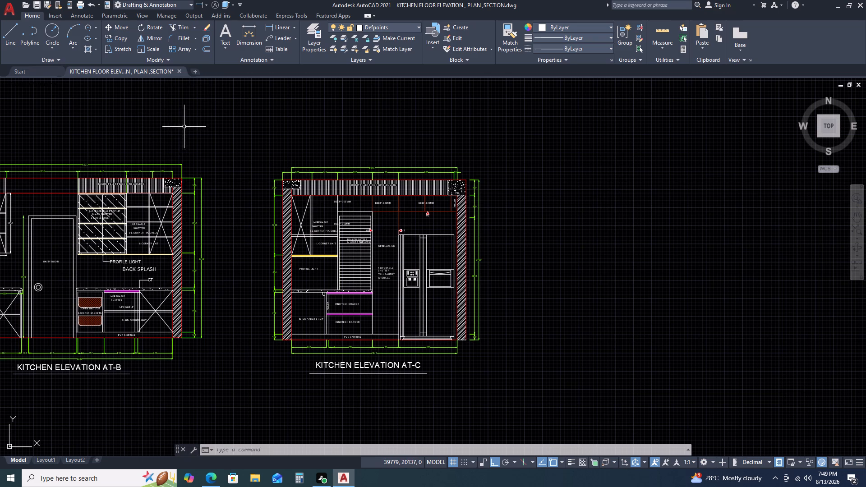
pyautogui.scroll(-2, 329, 198)
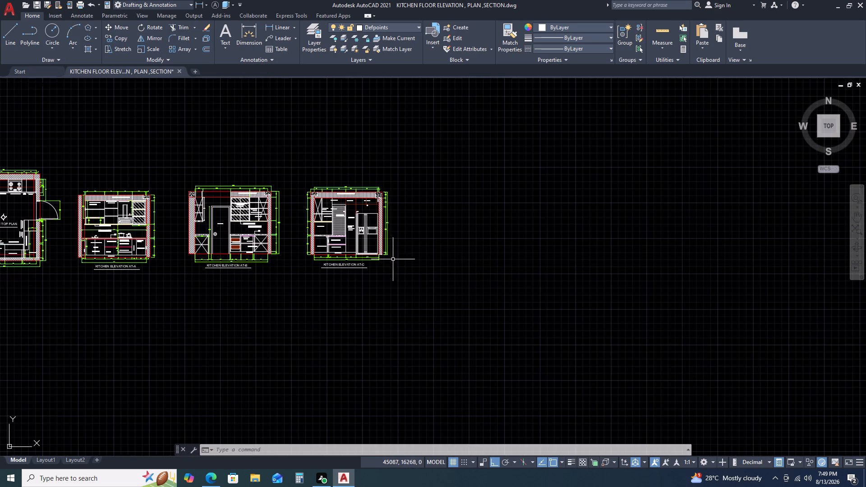
# Compare the kitchen top plan with the row of elevations, checking Elevation AT-A's units, labels and dimensions.
pyautogui.moveTo(284, 276); pyautogui.dragTo(364, 245, button='middle')
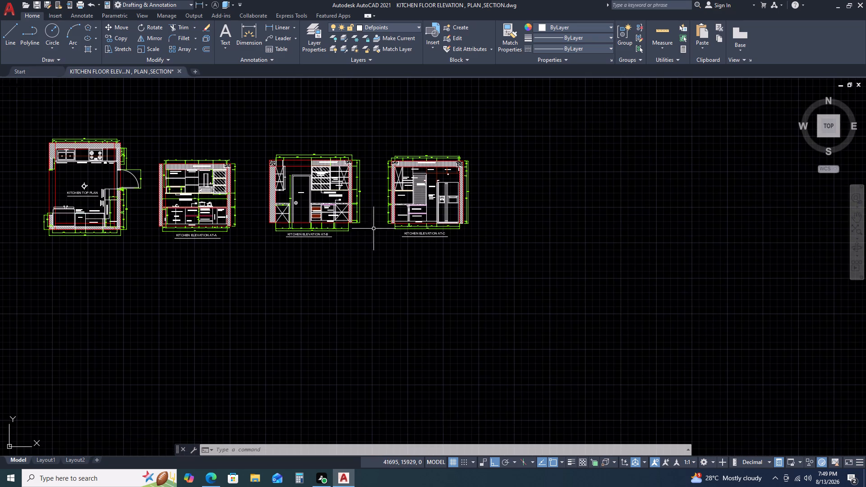
pyautogui.scroll(-2, 251, 222)
pyautogui.scroll(2, 137, 217)
pyautogui.scroll(2, 212, 188)
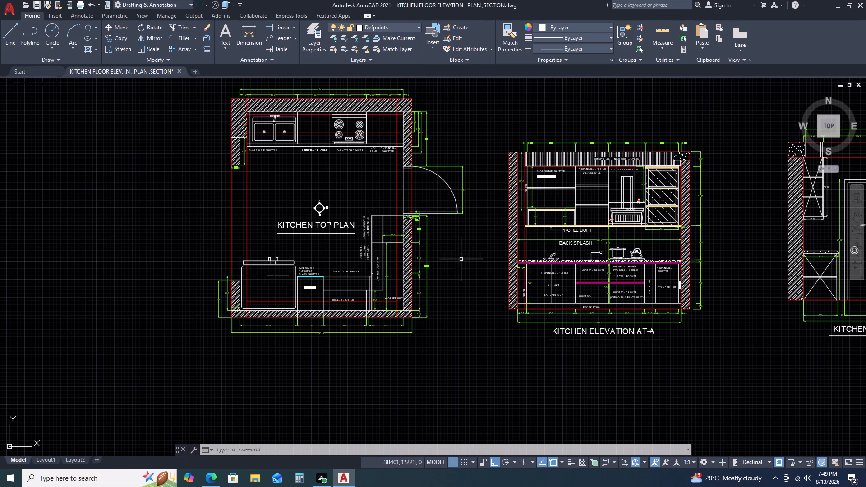
pyautogui.scroll(-2, 458, 262)
pyautogui.moveTo(573, 306); pyautogui.dragTo(502, 292, button='middle')
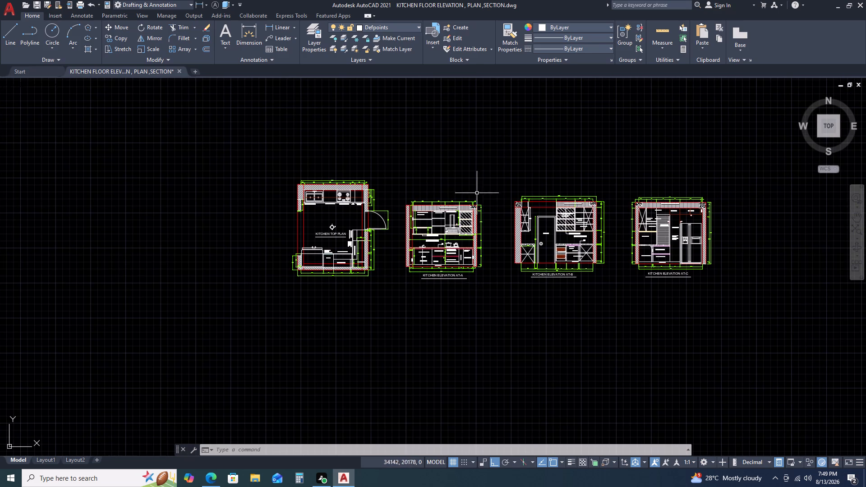
pyautogui.scroll(2, 368, 218)
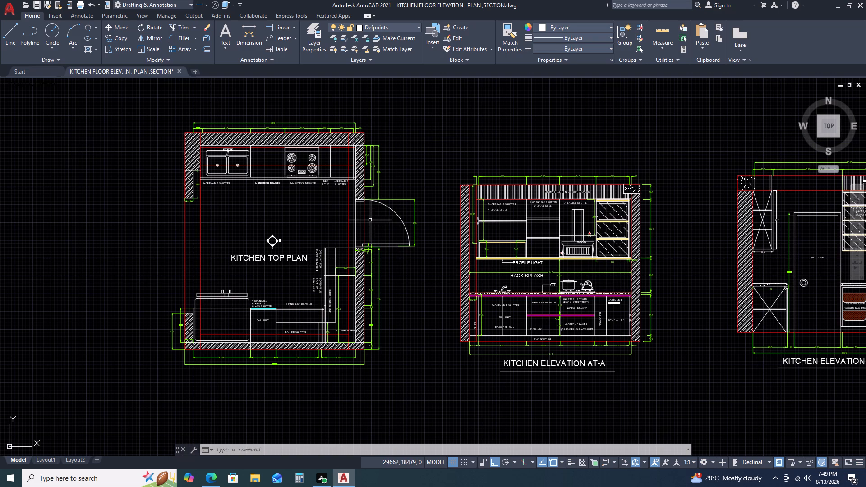
pyautogui.scroll(1, 661, 270)
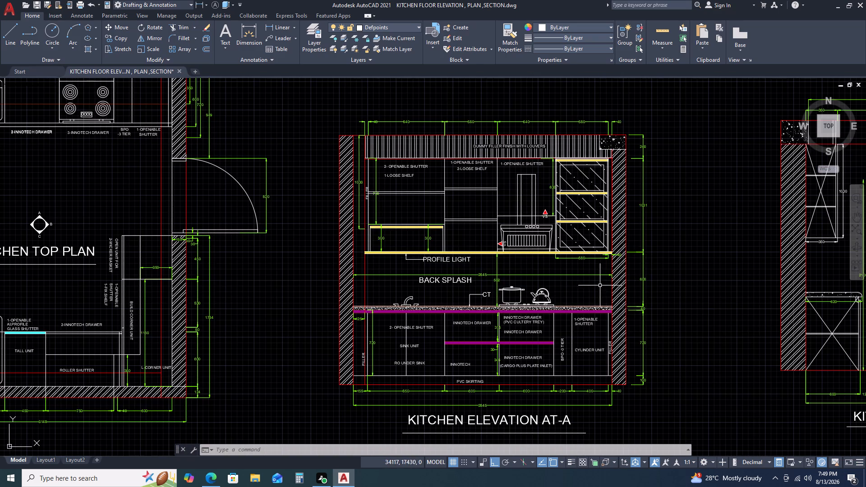
pyautogui.scroll(-2, 600, 283)
pyautogui.scroll(-2, 576, 319)
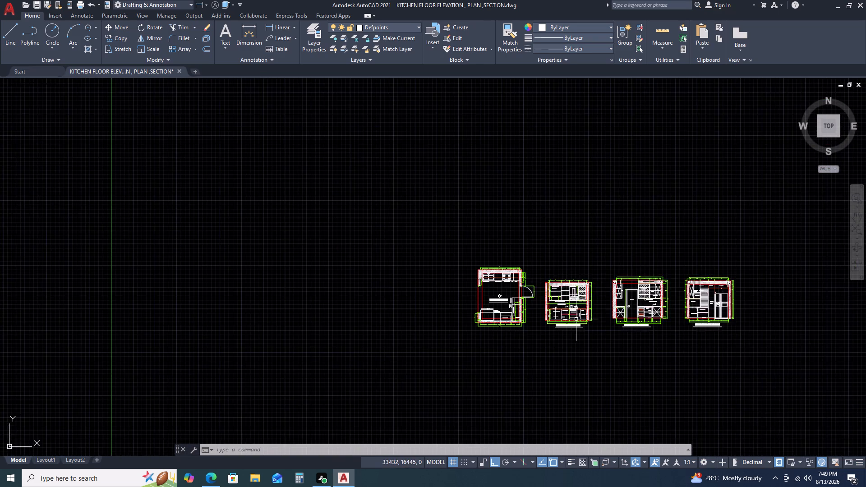
# Inspect the base units, skirting labels and bottom dimensions of Elevation AT-C and Elevation AT-B.
pyautogui.scroll(-1, 588, 326)
pyautogui.scroll(4, 659, 317)
pyautogui.scroll(-2, 573, 292)
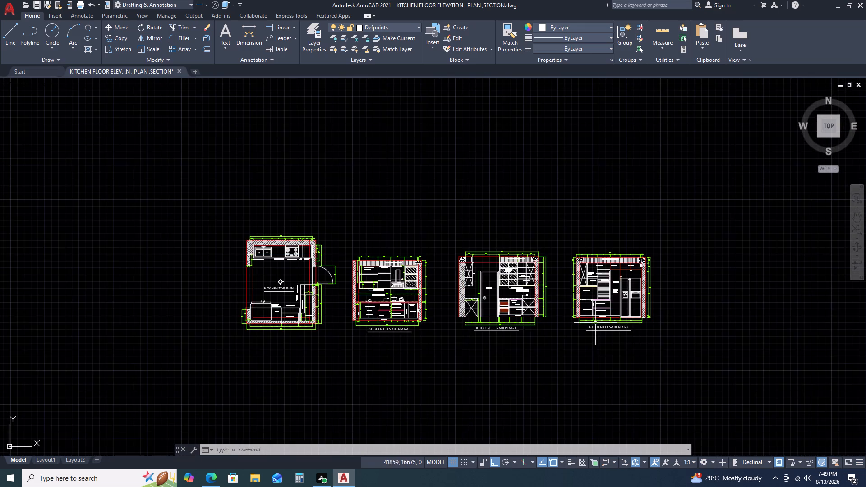
pyautogui.scroll(4, 616, 317)
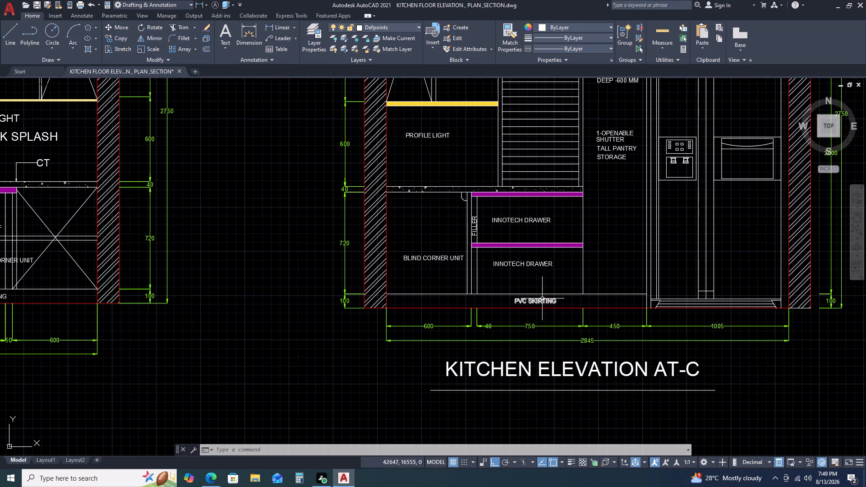
pyautogui.scroll(-2, 683, 312)
pyautogui.scroll(3, 392, 308)
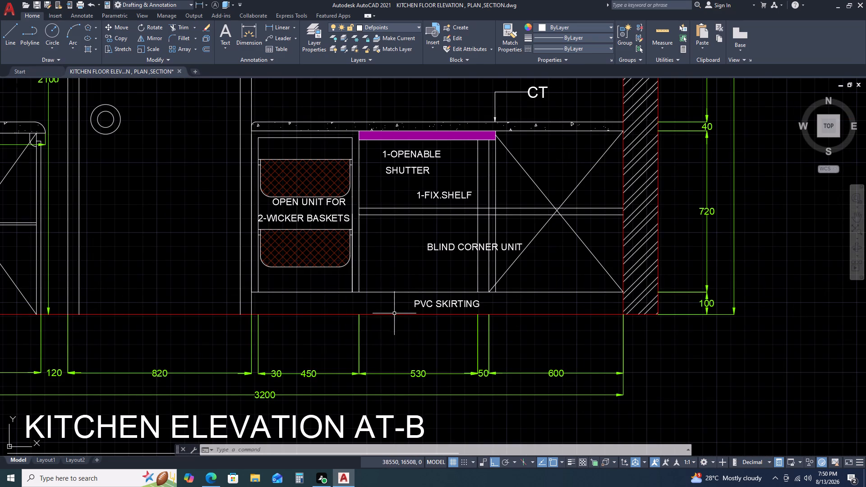
pyautogui.scroll(-3, 438, 302)
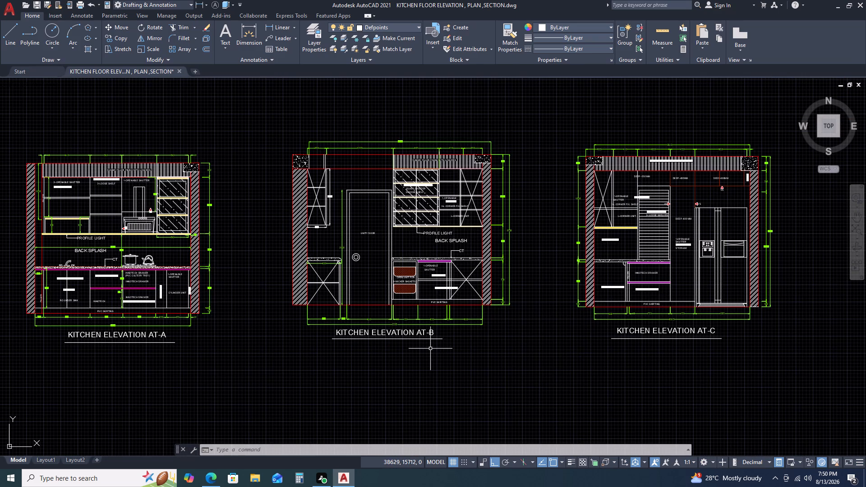
# Review the overall layout of the plan and elevations, including Elevation AT-A's base unit labels and dimensions.
pyautogui.scroll(-2, 435, 302)
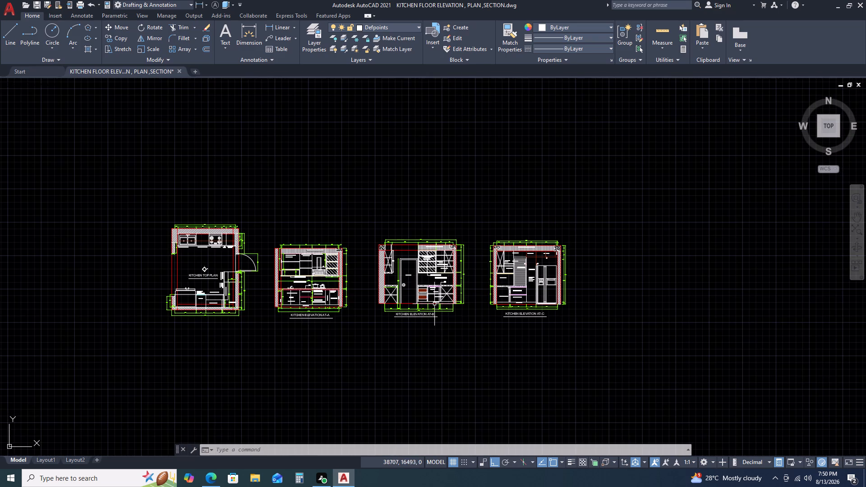
pyautogui.scroll(-1, 397, 277)
pyautogui.scroll(-1, 443, 319)
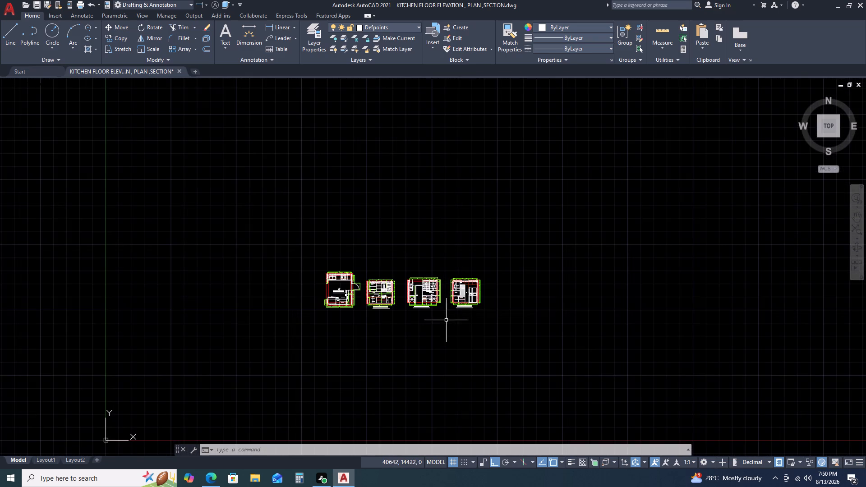
pyautogui.scroll(2, 450, 303)
pyautogui.scroll(-2, 451, 292)
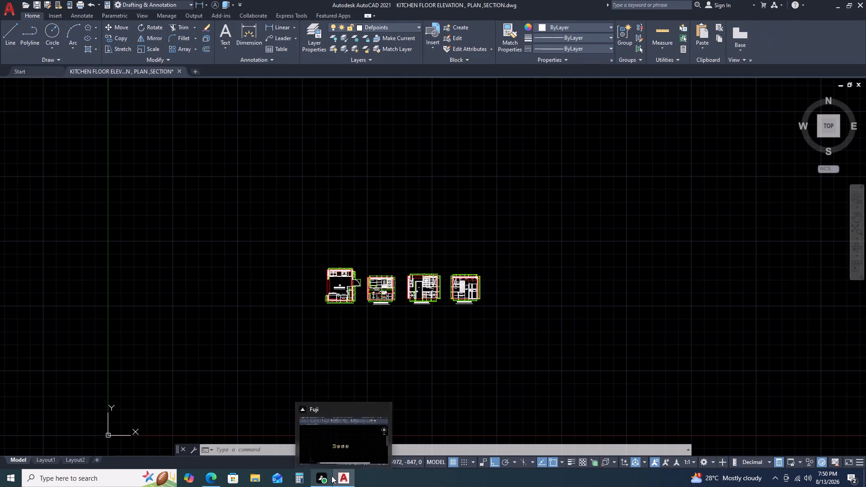
pyautogui.scroll(2, 402, 285)
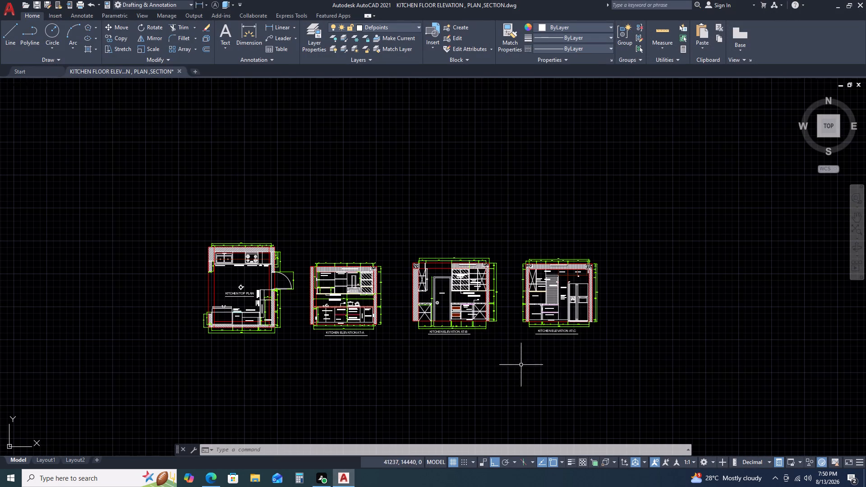
pyautogui.scroll(1, 465, 359)
pyautogui.scroll(-1, 488, 335)
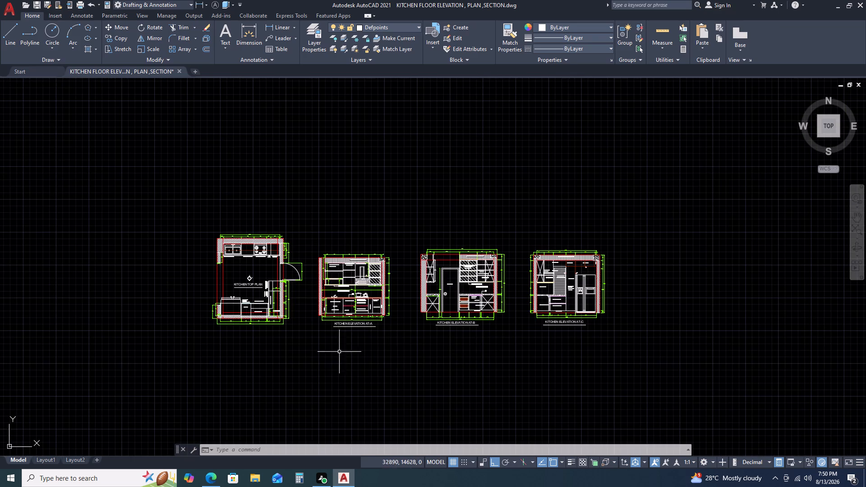
pyautogui.scroll(2, 236, 336)
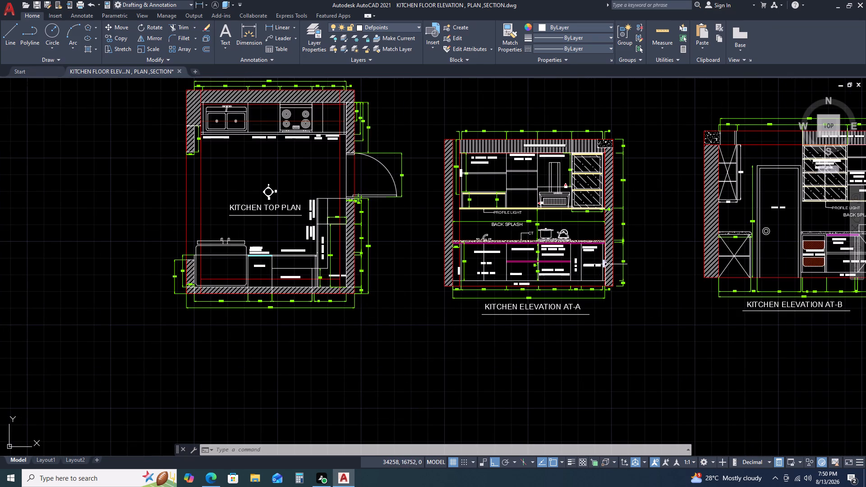
pyautogui.scroll(3, 605, 266)
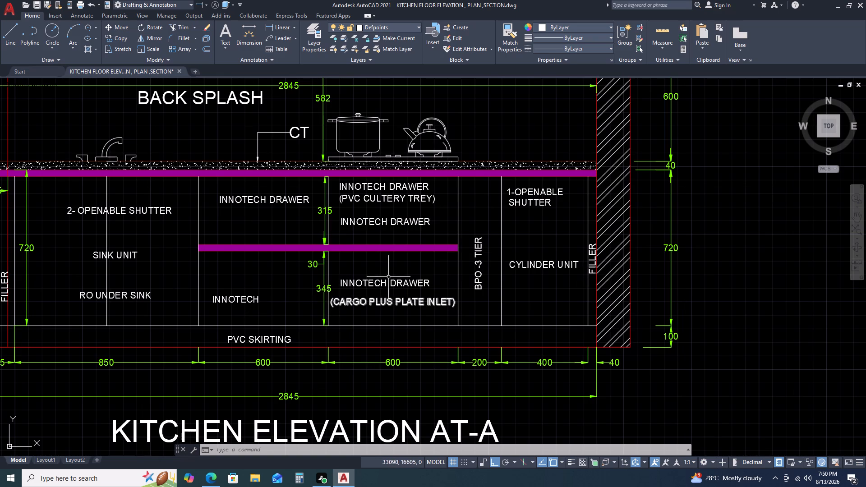
pyautogui.scroll(-4, 470, 259)
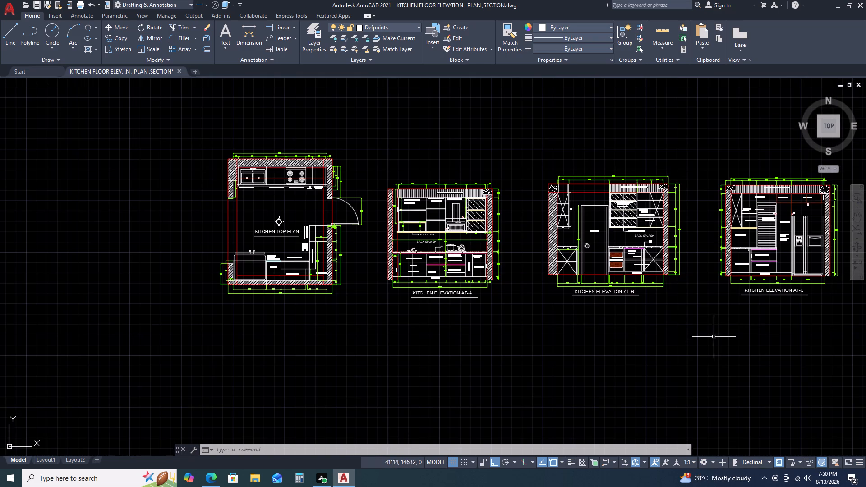
pyautogui.moveTo(673, 350); pyautogui.dragTo(627, 342, button='middle')
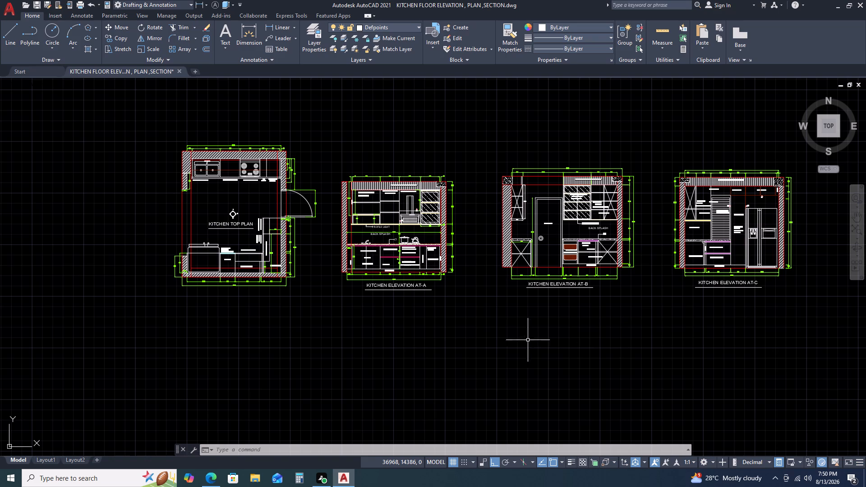
# Erase the extra white line along the top of Elevation AT-B's upper L-corner unit, below the louvered dummy filler.
pyautogui.scroll(3, 633, 182)
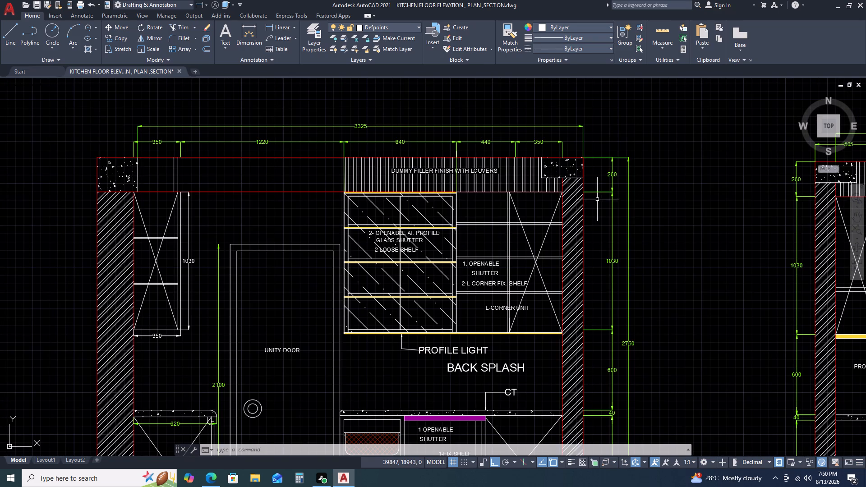
pyautogui.click(526, 193)
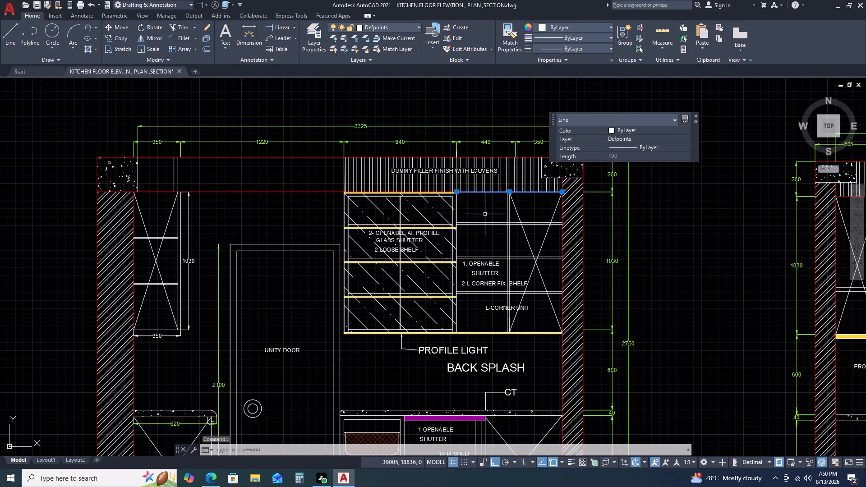
pyautogui.press('Delete')
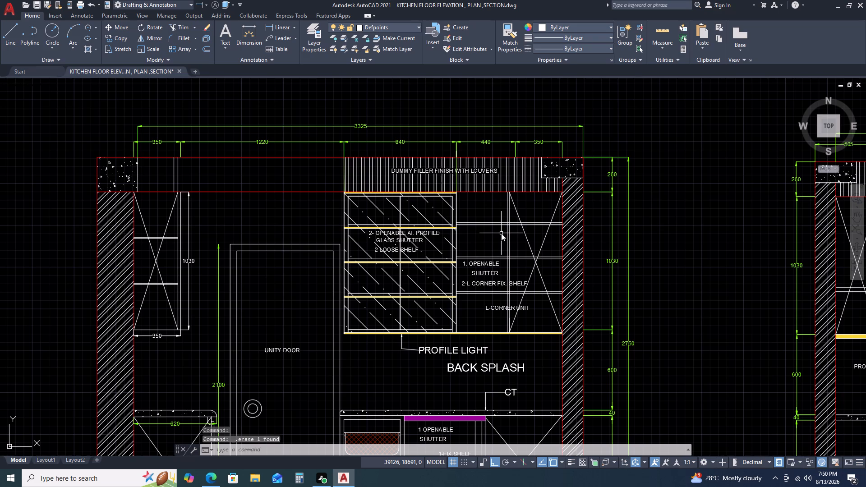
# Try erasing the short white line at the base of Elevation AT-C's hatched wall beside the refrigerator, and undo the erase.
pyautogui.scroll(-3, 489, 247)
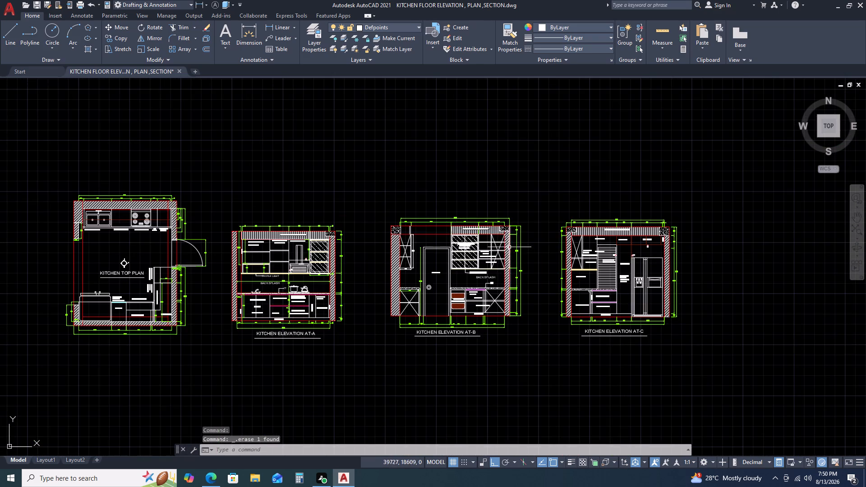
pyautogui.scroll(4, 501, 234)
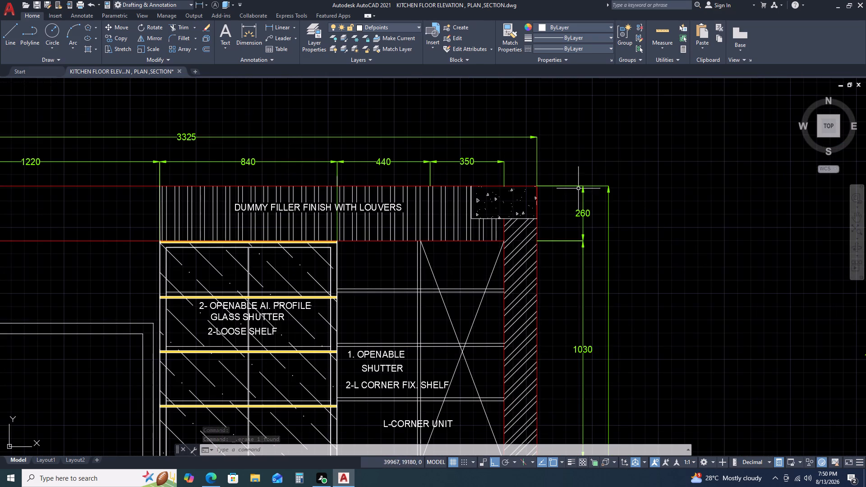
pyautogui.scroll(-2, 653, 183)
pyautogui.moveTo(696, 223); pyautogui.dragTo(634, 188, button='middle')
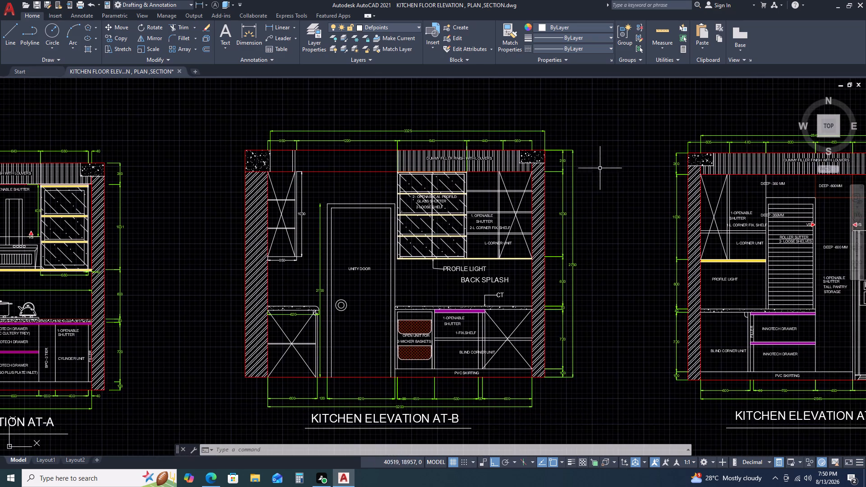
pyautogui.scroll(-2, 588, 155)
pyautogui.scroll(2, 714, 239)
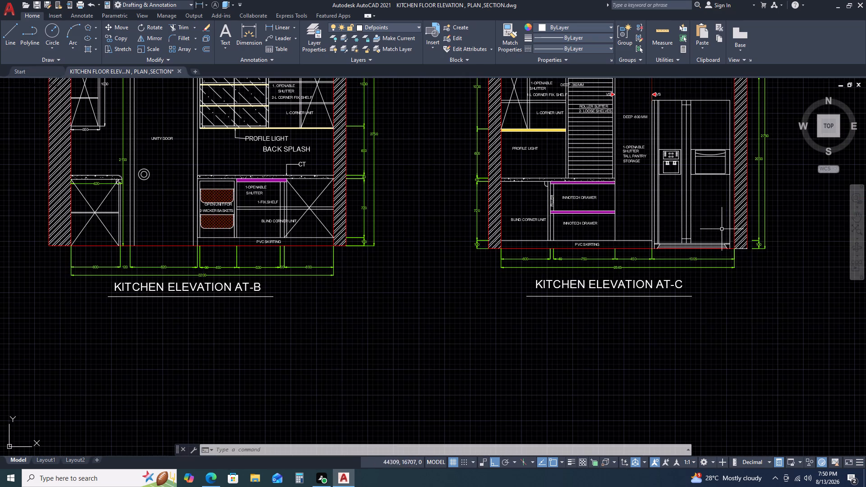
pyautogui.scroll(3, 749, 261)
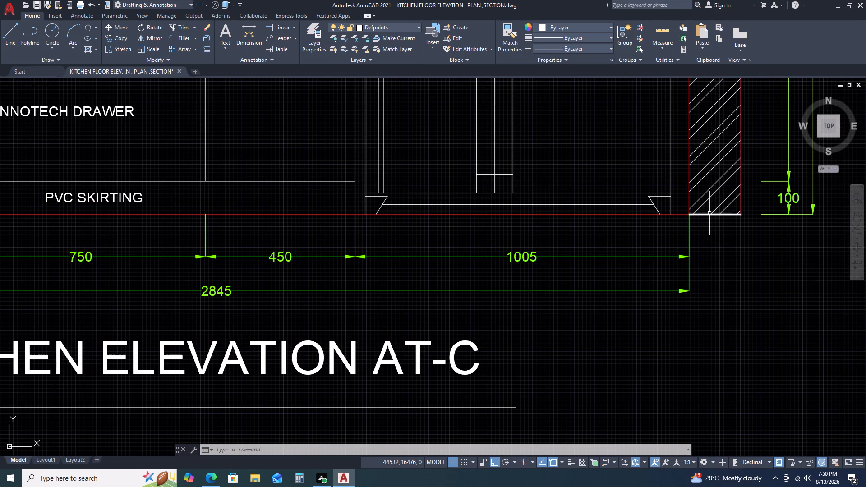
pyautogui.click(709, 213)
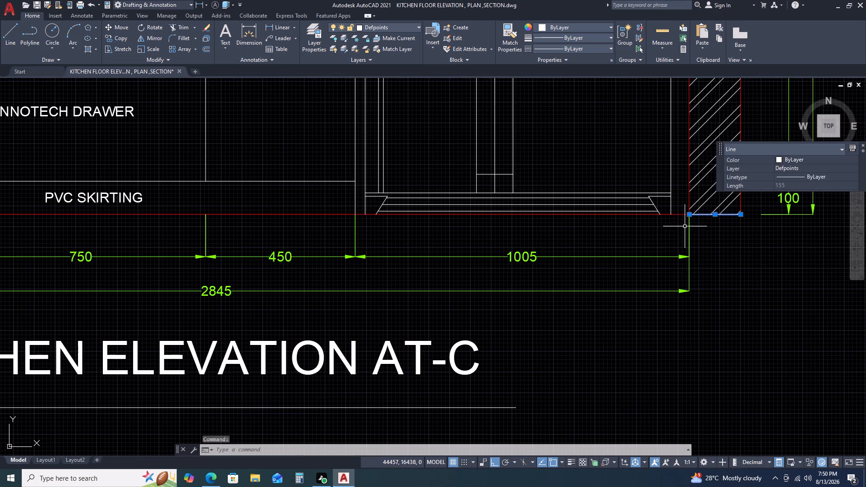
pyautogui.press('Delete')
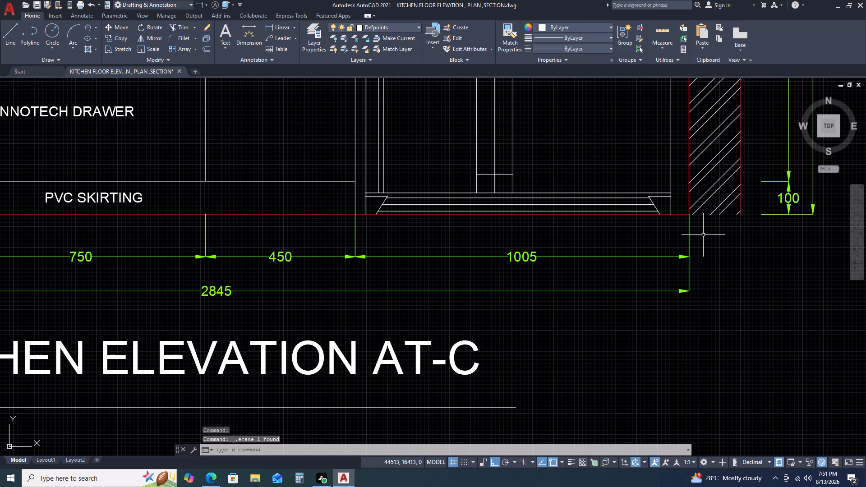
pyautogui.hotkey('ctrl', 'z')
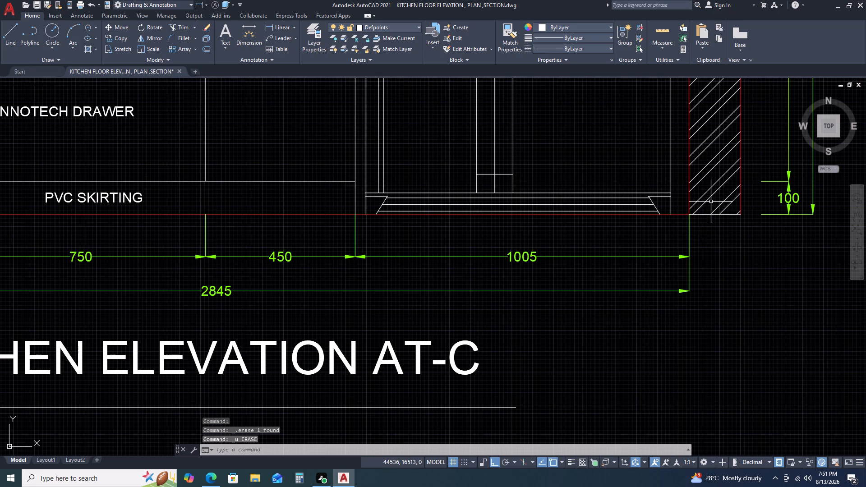
# Match the white base line of Elevation AT-C's refrigerator-side wall to the red OUTER WALL floor line.
pyautogui.click(684, 215)
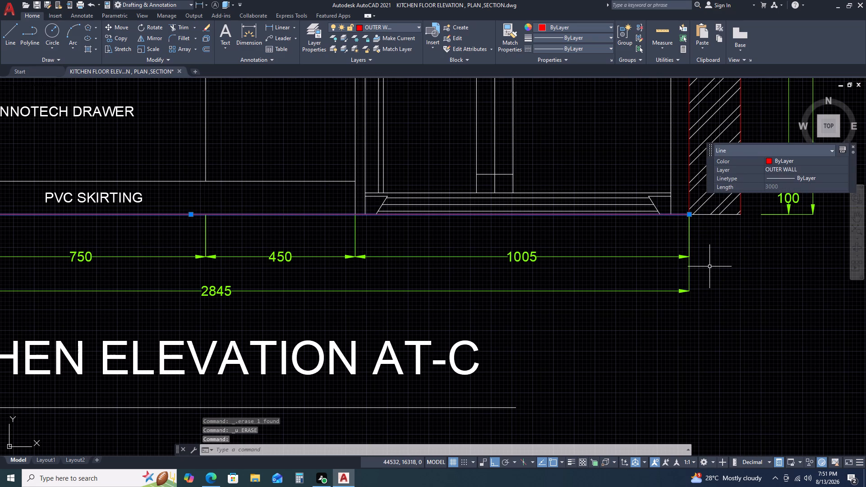
pyautogui.write('MA')
pyautogui.press('space')
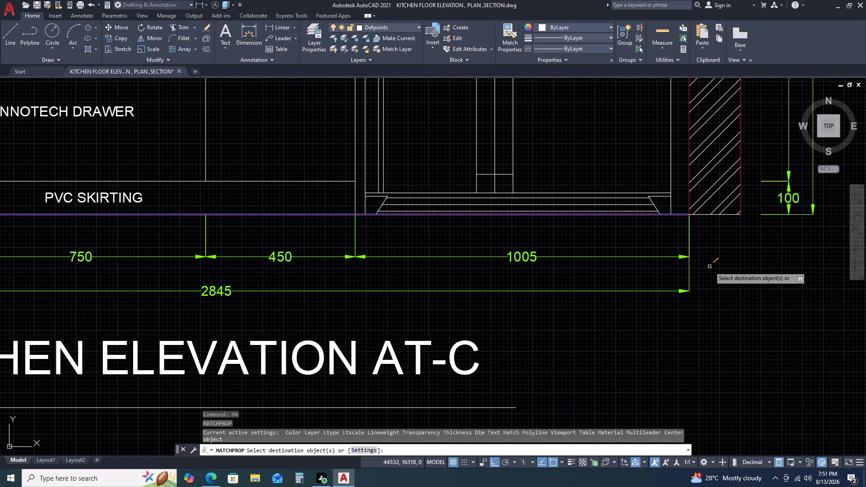
pyautogui.click(709, 215)
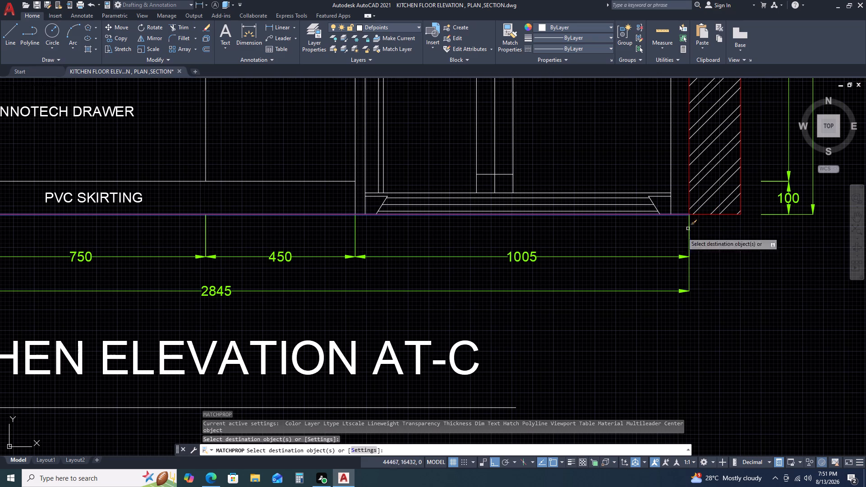
pyautogui.press('Escape')
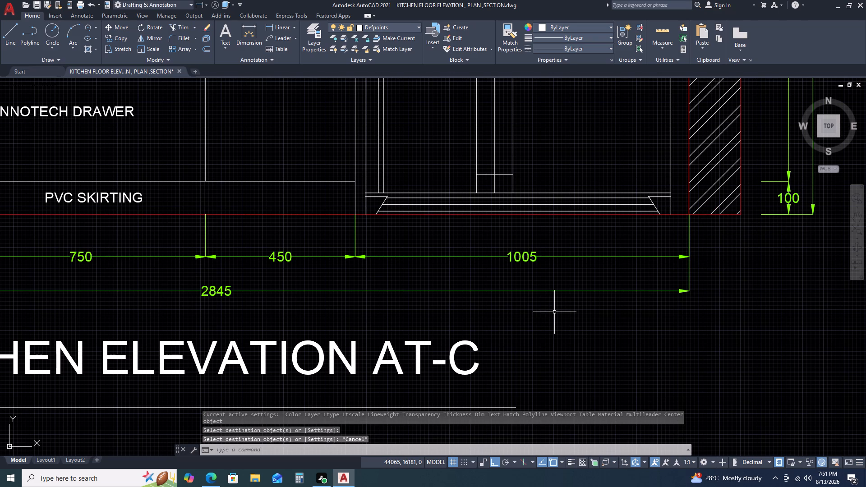
# Inspect the wall base lines, floor lines and bottom dimensions of Elevations AT-C and AT-B.
pyautogui.scroll(-4, 681, 203)
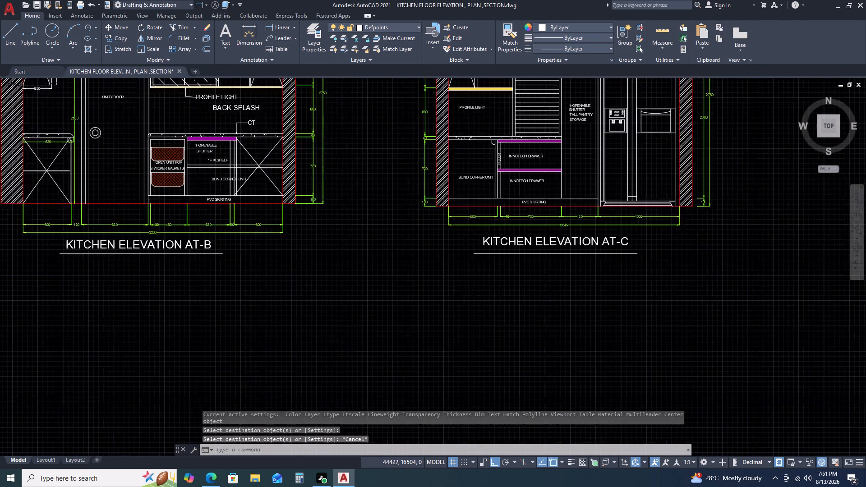
pyautogui.scroll(-1, 676, 204)
pyautogui.scroll(4, 617, 193)
pyautogui.scroll(-4, 617, 193)
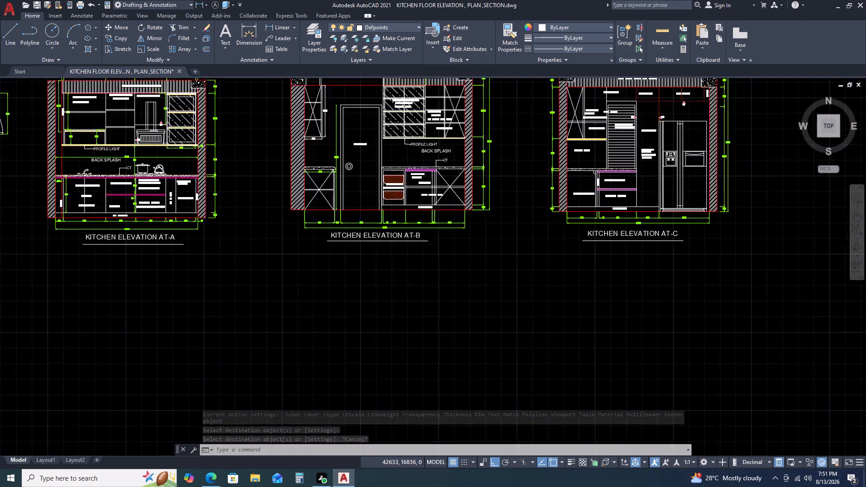
pyautogui.scroll(4, 530, 206)
pyautogui.scroll(-3, 531, 203)
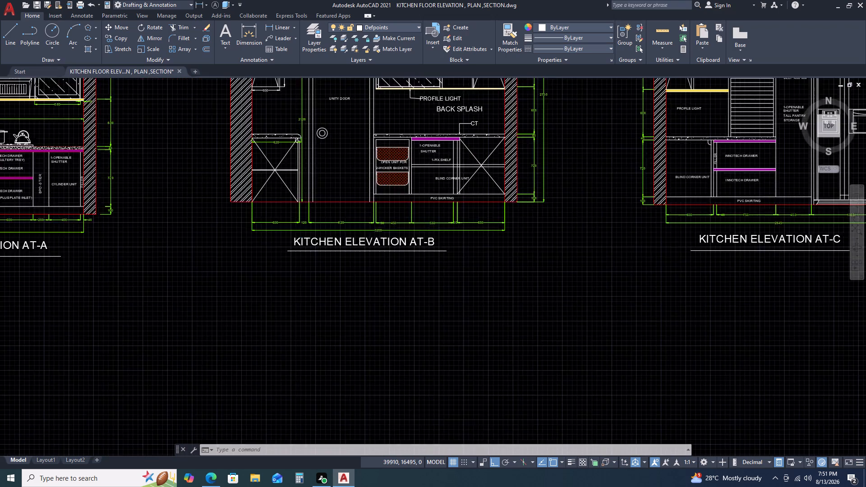
pyautogui.scroll(5, 351, 204)
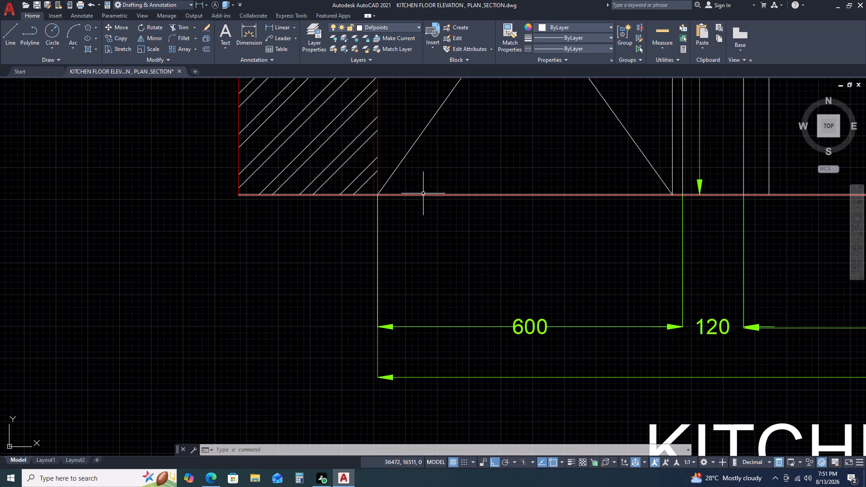
pyautogui.scroll(-6, 425, 200)
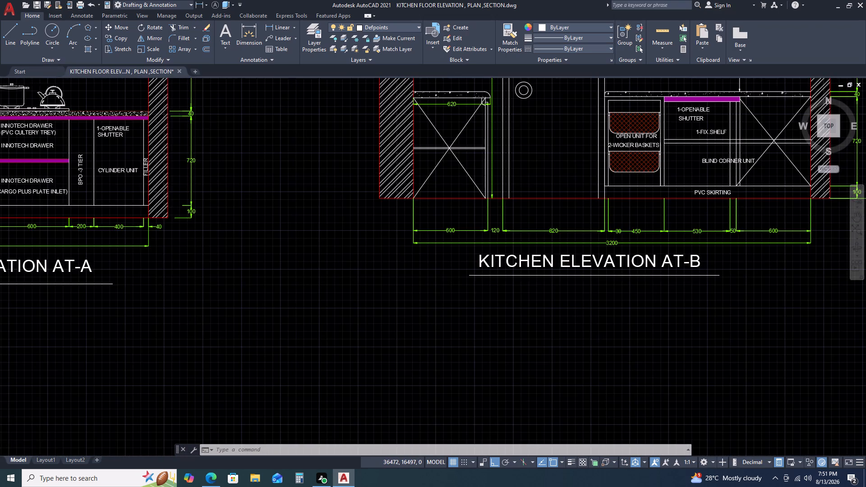
# Examine Elevation AT-C's top wall line, concrete beam and louvered filler, and review the whole row of plan and elevations.
pyautogui.scroll(3, 609, 116)
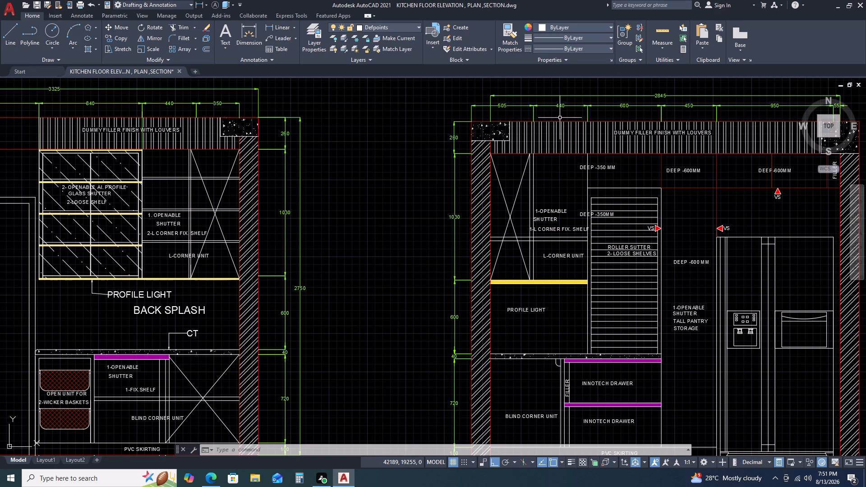
pyautogui.scroll(3, 557, 120)
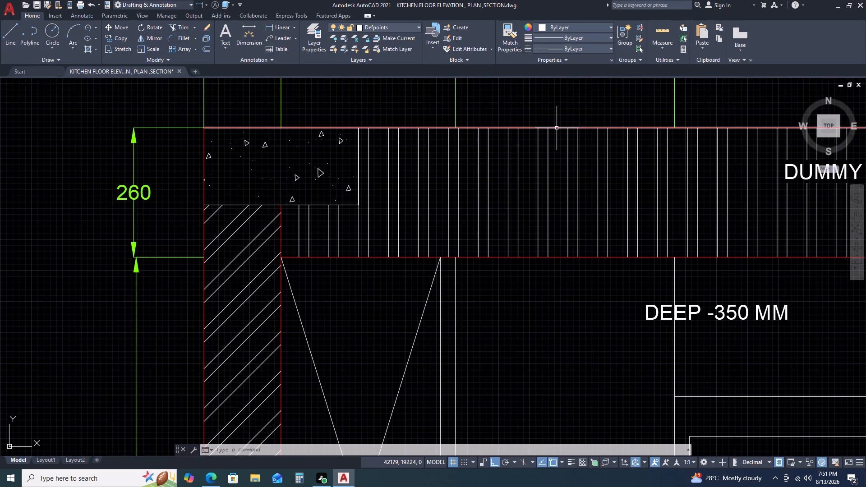
pyautogui.scroll(-4, 462, 168)
pyautogui.scroll(-2, 498, 161)
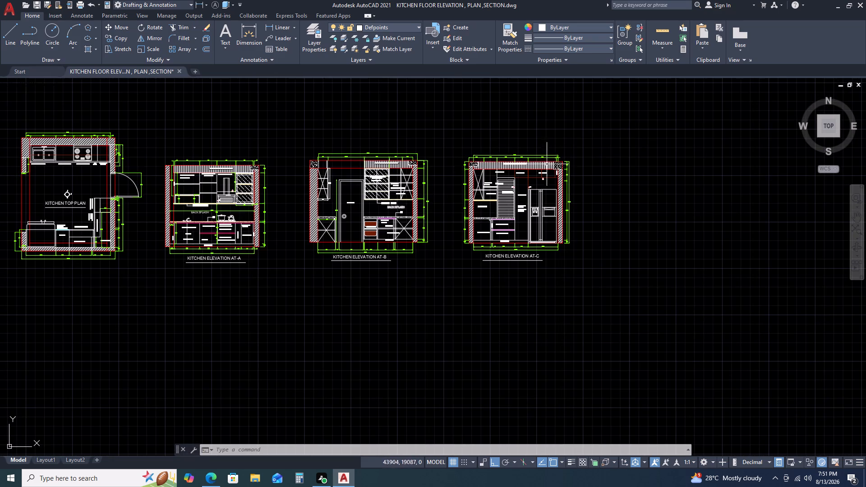
pyautogui.scroll(-2, 551, 164)
pyautogui.scroll(2, 494, 158)
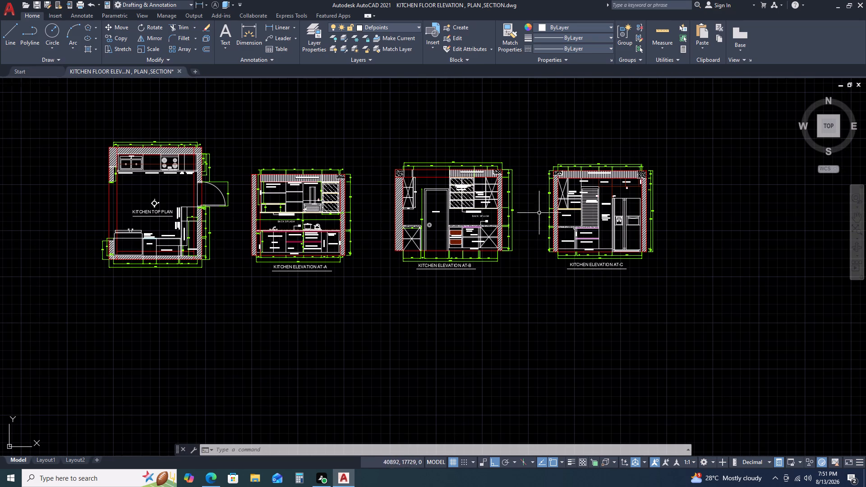
pyautogui.scroll(-2, 740, 212)
pyautogui.scroll(2, 722, 220)
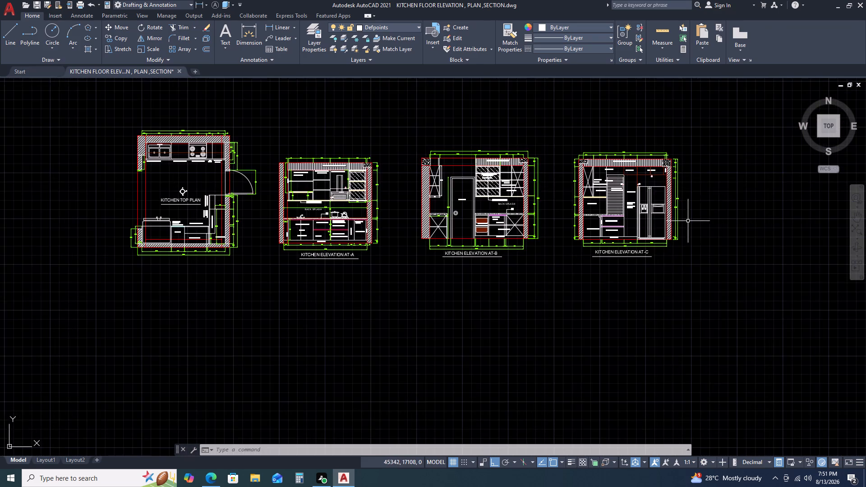
pyautogui.scroll(-2, 672, 221)
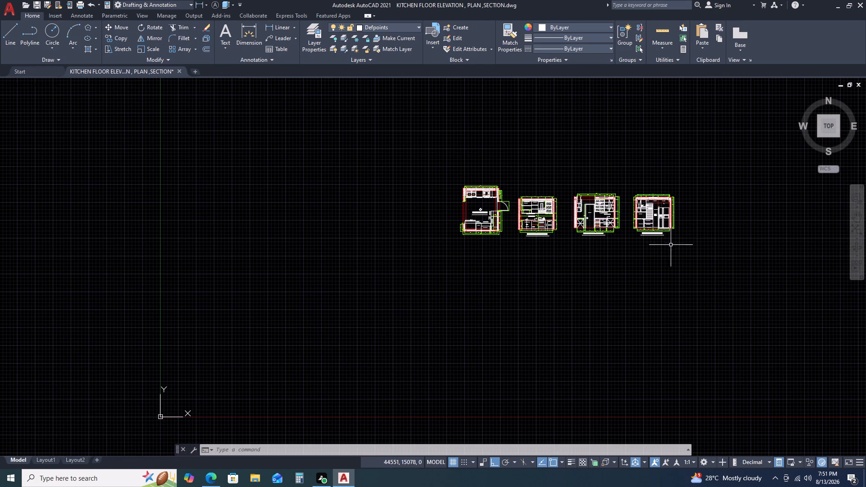
pyautogui.scroll(2, 662, 230)
pyautogui.scroll(2, 695, 253)
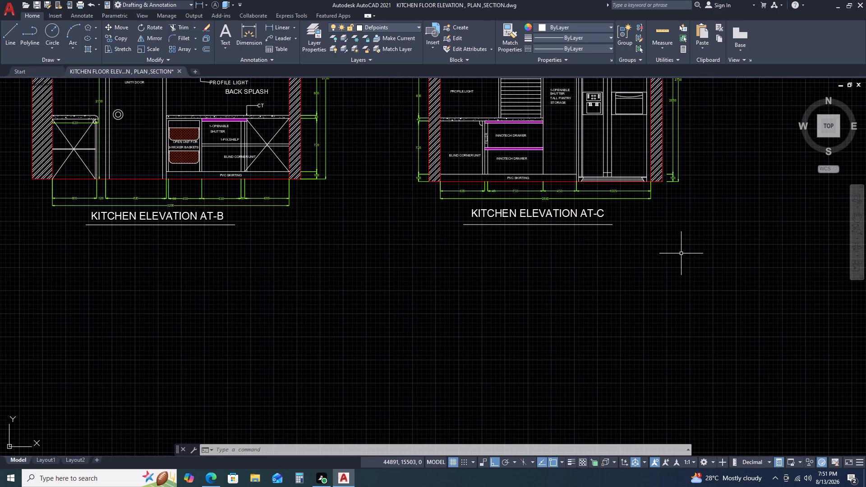
pyautogui.scroll(-1, 669, 254)
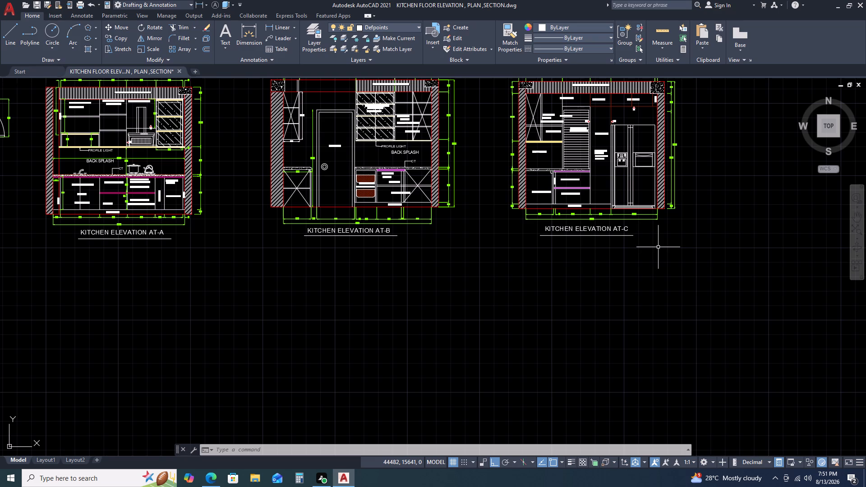
pyautogui.scroll(-2, 671, 239)
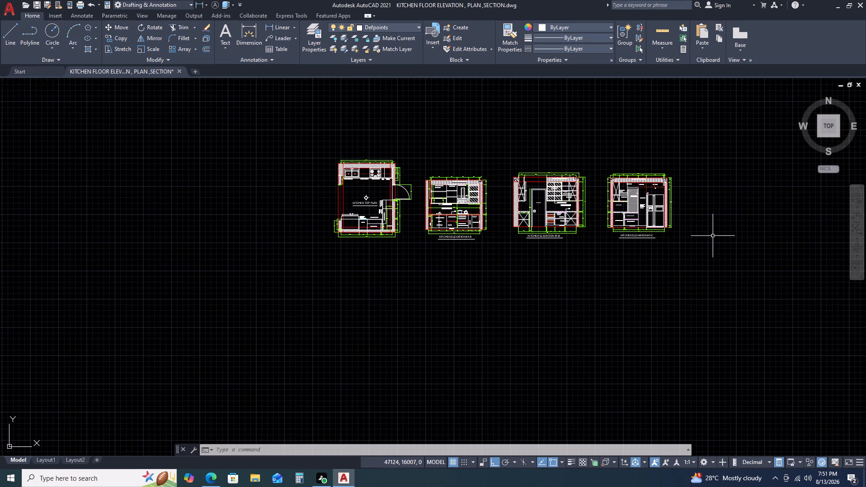
# Examine Elevation AT-A's wall, concrete beam and louvered filler linework, and the kitchen plan's door opening.
pyautogui.scroll(5, 493, 197)
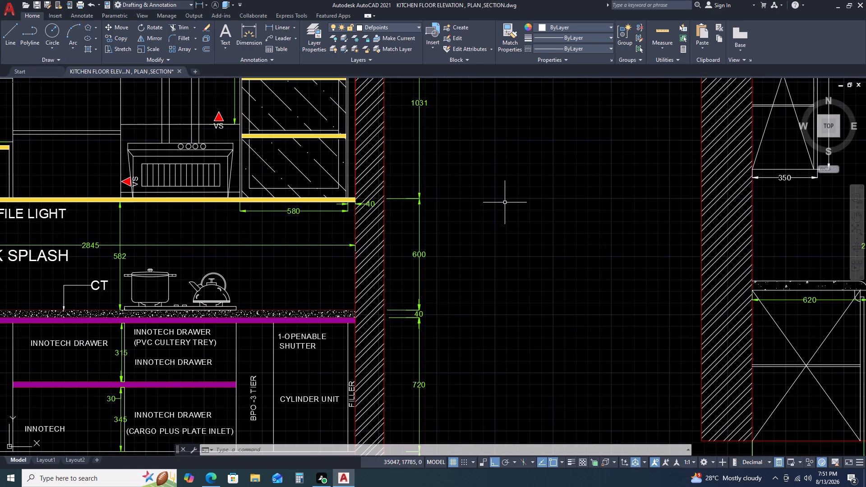
pyautogui.scroll(-5, 506, 201)
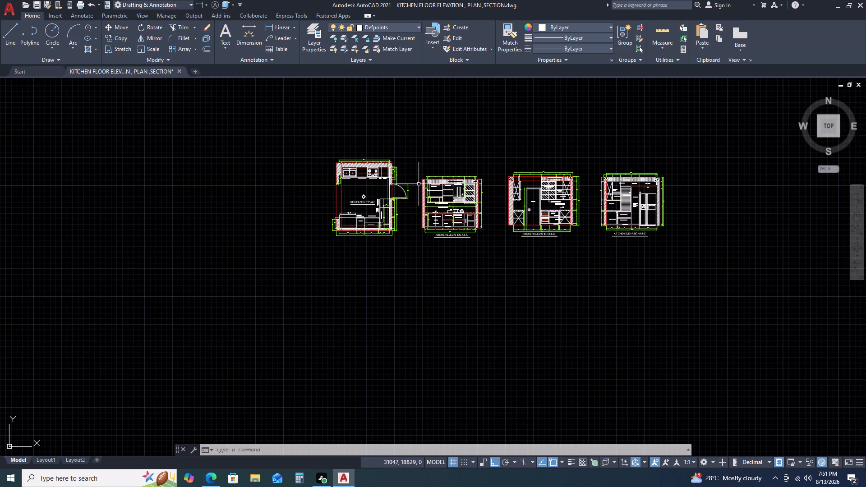
pyautogui.scroll(5, 410, 192)
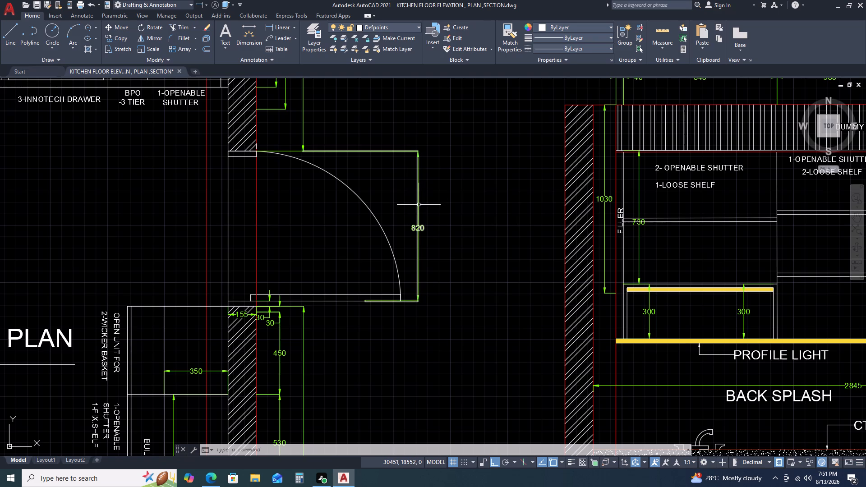
pyautogui.scroll(-3, 438, 193)
pyautogui.scroll(1, 613, 166)
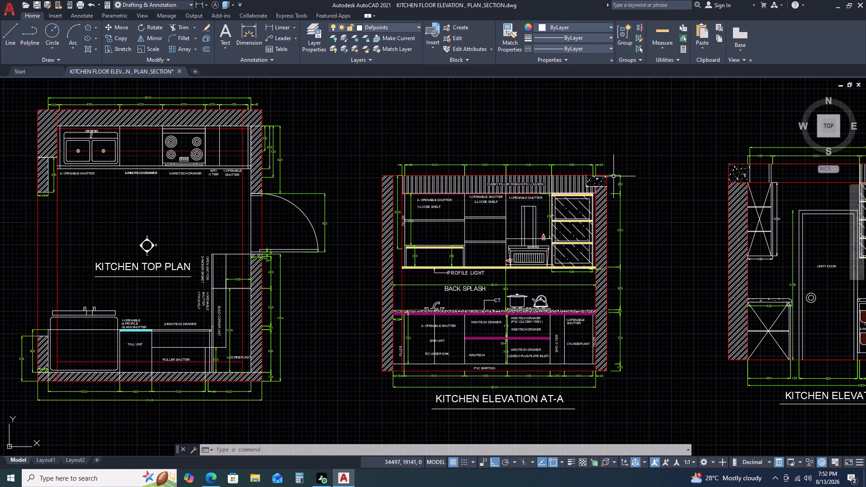
pyautogui.scroll(3, 613, 185)
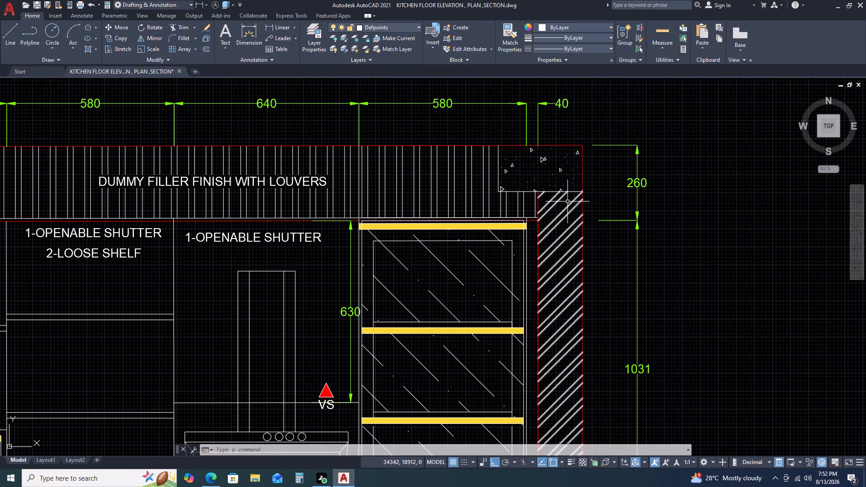
pyautogui.scroll(-2, 535, 214)
pyautogui.scroll(3, 507, 207)
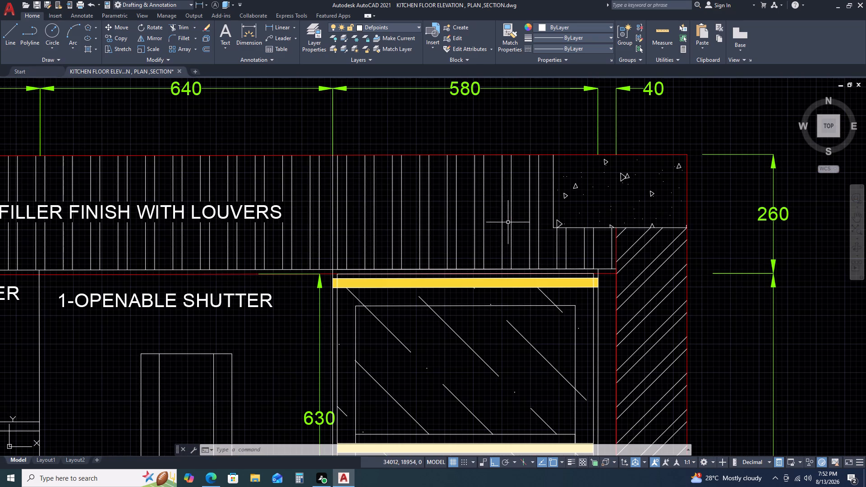
# Examine Elevation AT-A's louvered filler and concrete beam, and its place in the row of drawings.
pyautogui.moveTo(509, 141); pyautogui.dragTo(511, 101, button='middle')
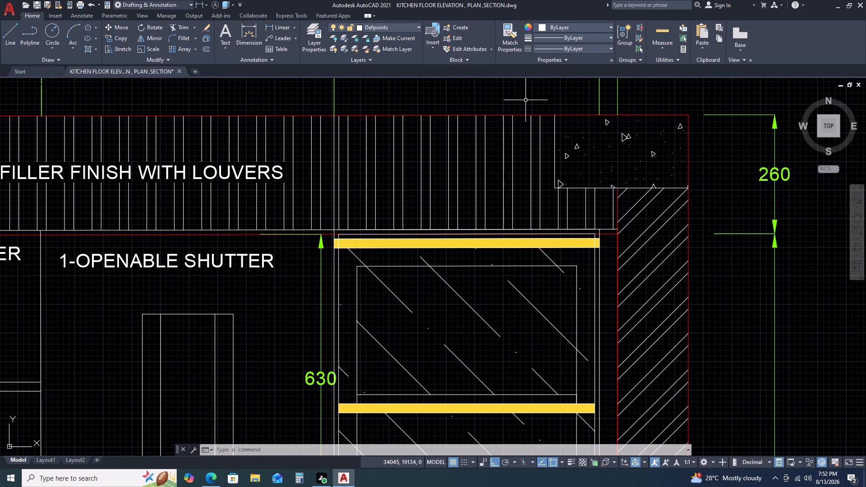
pyautogui.scroll(-3, 525, 100)
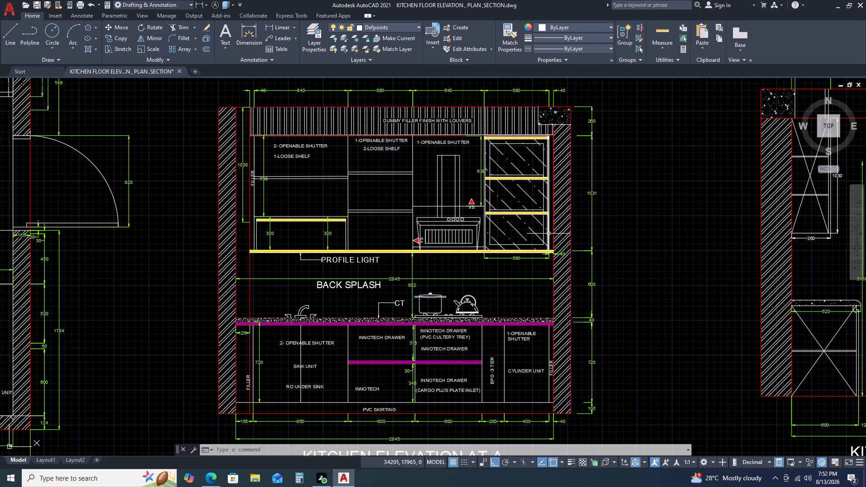
pyautogui.scroll(-2, 597, 225)
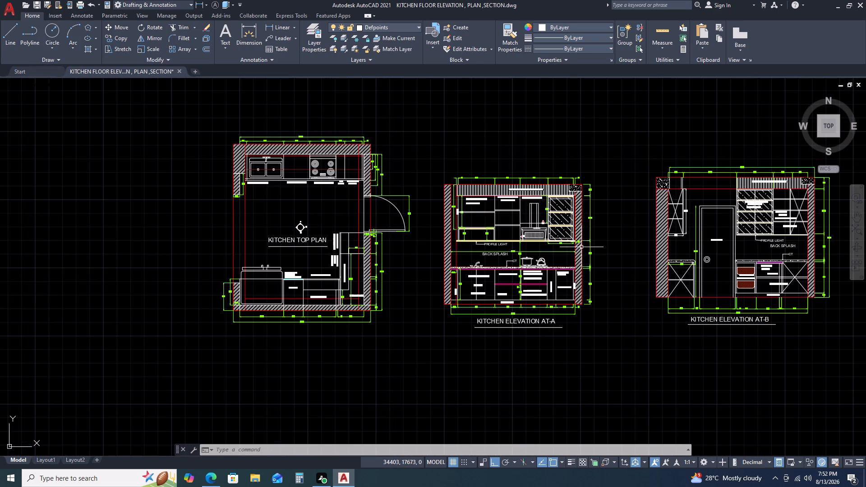
pyautogui.scroll(-3, 590, 245)
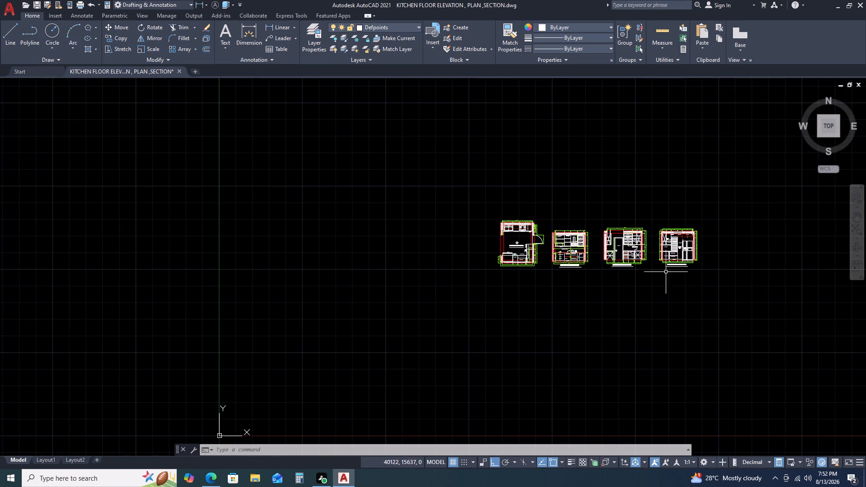
# Inspect Elevation AT-C's wall base, red floor line and hatch beside the refrigerator.
pyautogui.scroll(2, 700, 276)
pyautogui.scroll(3, 653, 210)
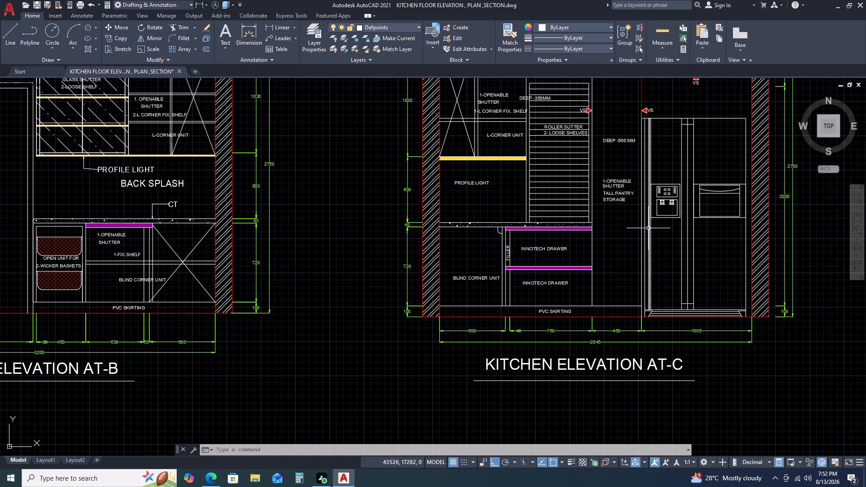
pyautogui.scroll(-1, 648, 229)
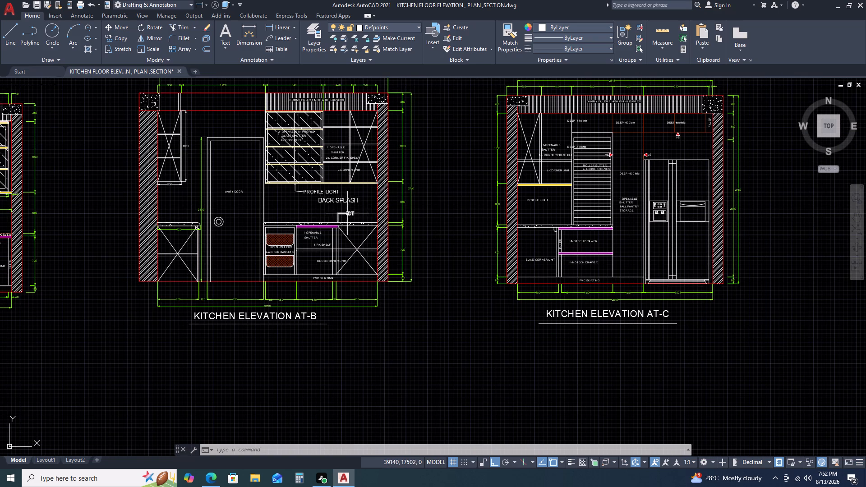
pyautogui.scroll(3, 348, 210)
pyautogui.scroll(-3, 351, 212)
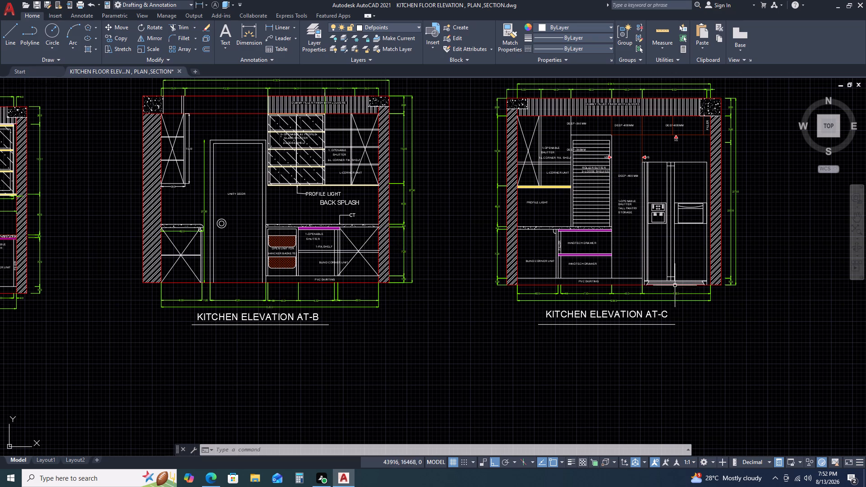
pyautogui.scroll(4, 719, 272)
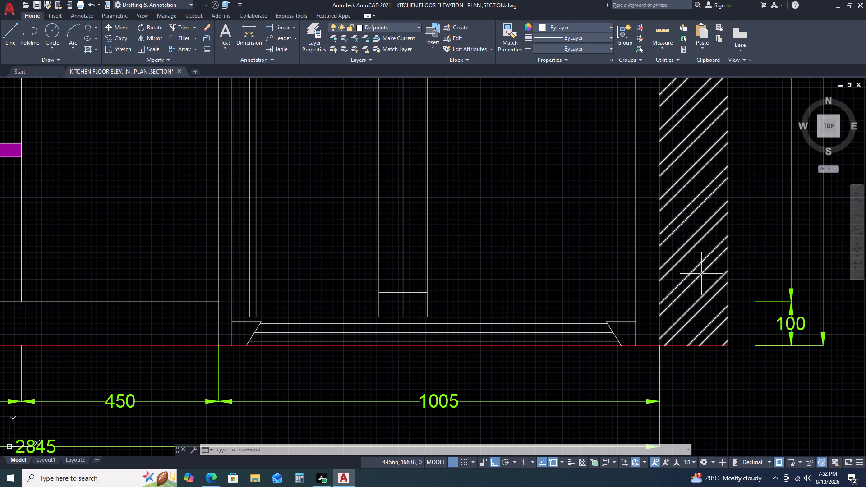
pyautogui.scroll(3, 718, 346)
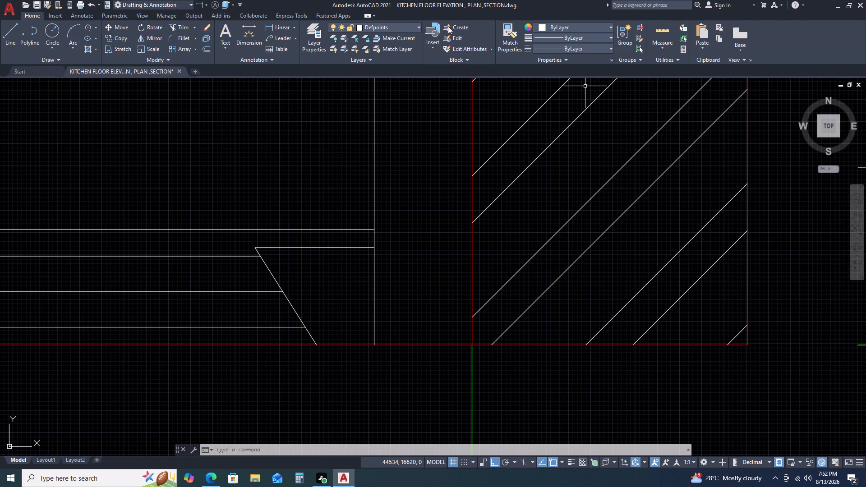
pyautogui.scroll(-5, 441, 210)
pyautogui.scroll(-1, 353, 242)
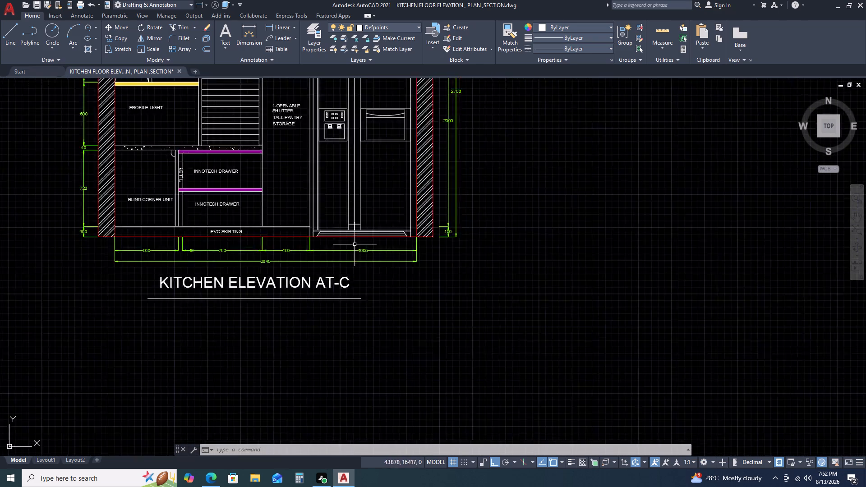
# Compare the kitchen top plan with Elevations AT-A, AT-B and AT-C across the whole row.
pyautogui.scroll(-2, 355, 245)
pyautogui.scroll(3, 261, 238)
pyautogui.scroll(-2, 261, 238)
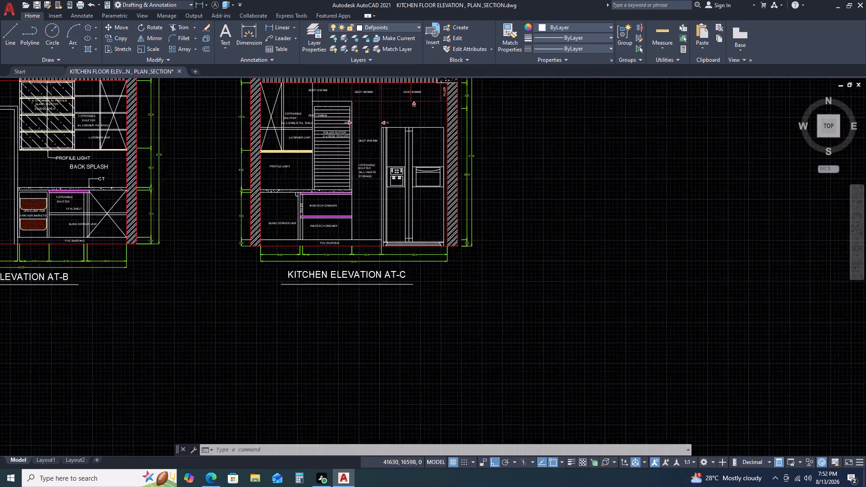
pyautogui.scroll(-2, 261, 239)
pyautogui.scroll(2, 32, 205)
pyautogui.scroll(-4, 299, 244)
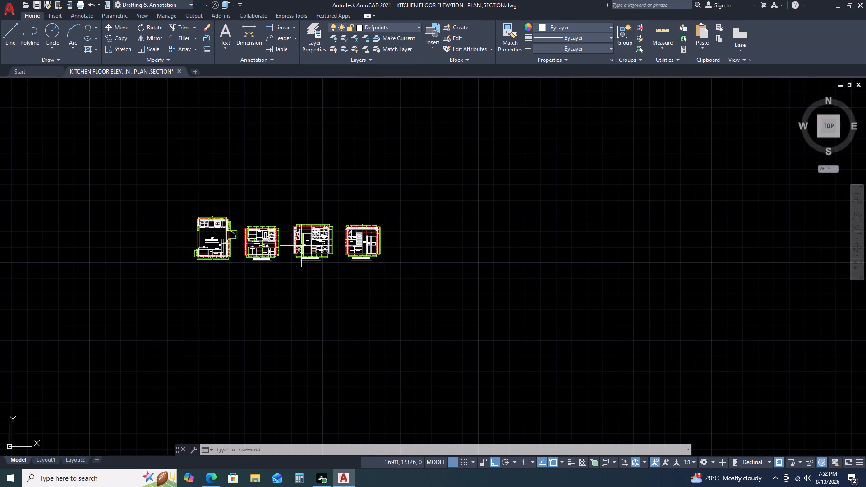
pyautogui.scroll(4, 182, 235)
pyautogui.scroll(-3, 182, 235)
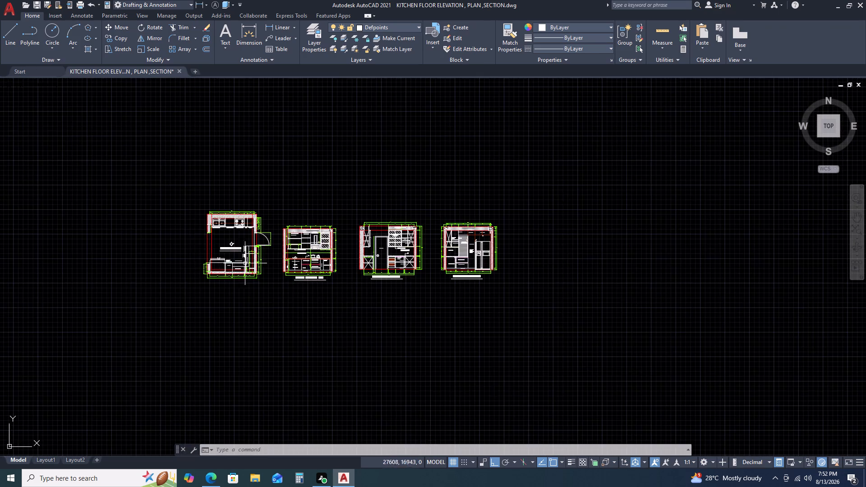
pyautogui.scroll(4, 255, 248)
pyautogui.scroll(-3, 203, 231)
pyautogui.scroll(3, 225, 225)
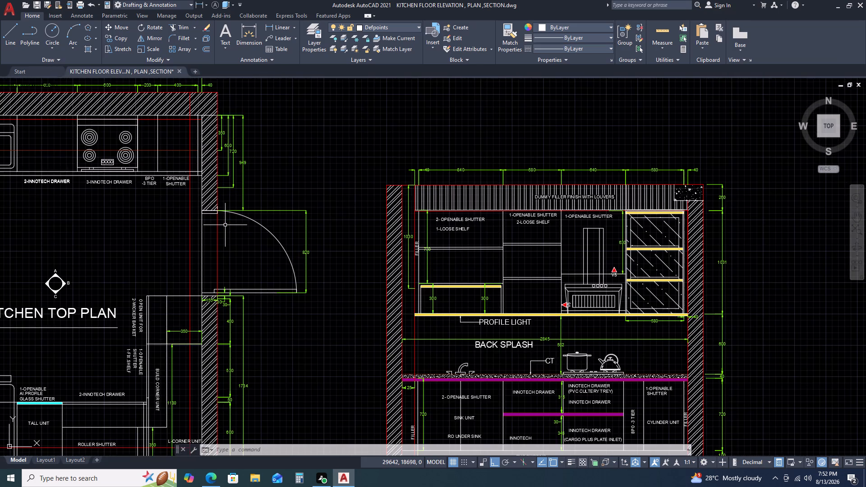
pyautogui.scroll(-2, 225, 225)
pyautogui.scroll(2, 403, 227)
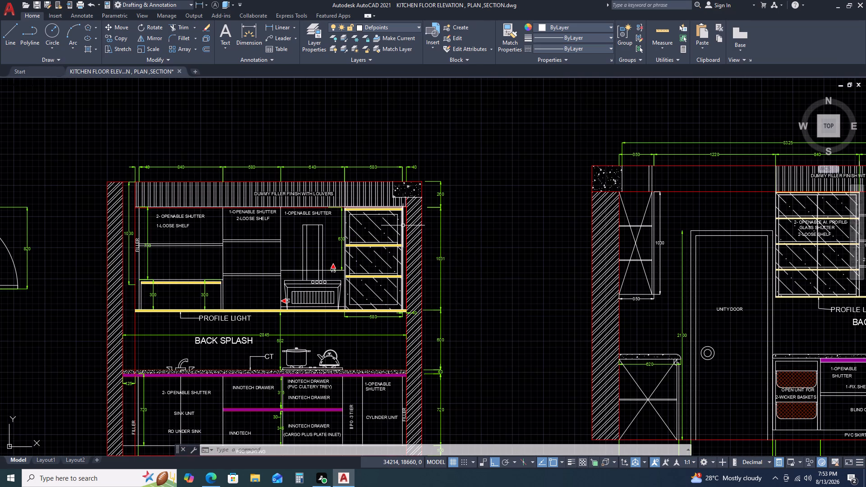
pyautogui.scroll(-2, 401, 226)
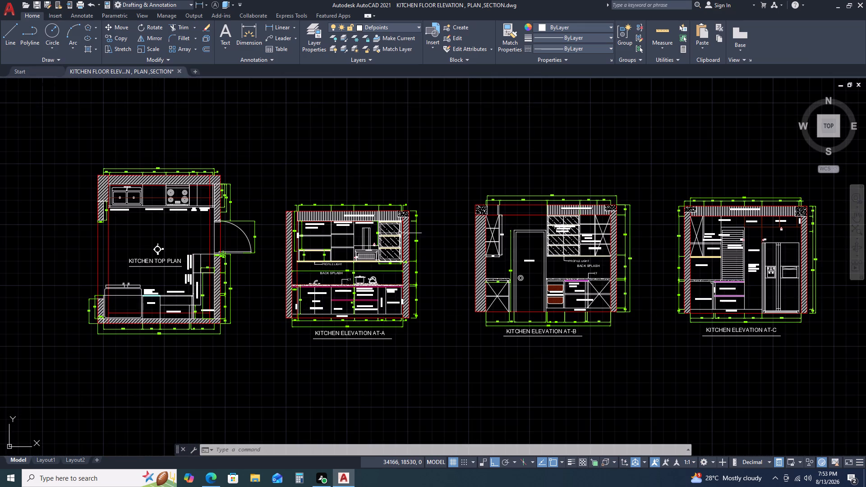
pyautogui.scroll(-3, 519, 261)
pyautogui.scroll(5, 520, 276)
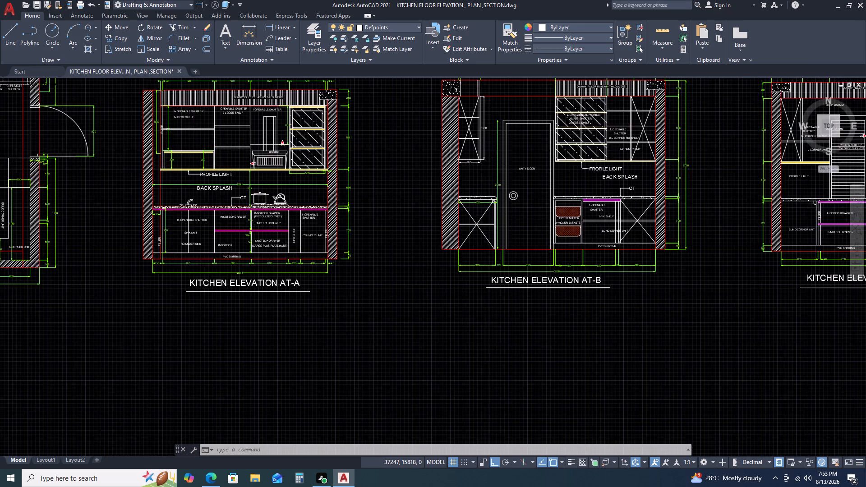
pyautogui.scroll(1, 569, 273)
pyautogui.scroll(-4, 540, 268)
pyautogui.scroll(3, 658, 234)
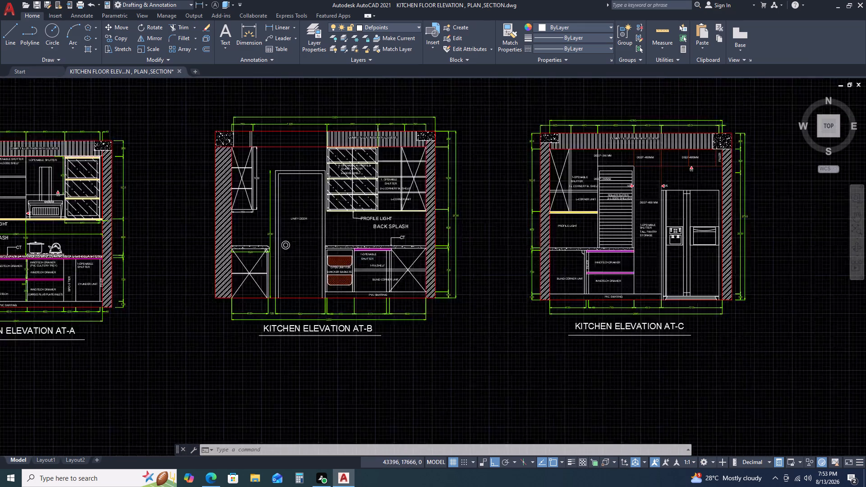
# Review the row of drawings and examine the top dimensions, louvered filler and upper cabinets of Elevation AT-C.
pyautogui.scroll(-3, 657, 227)
pyautogui.scroll(3, 615, 231)
pyautogui.scroll(-4, 593, 215)
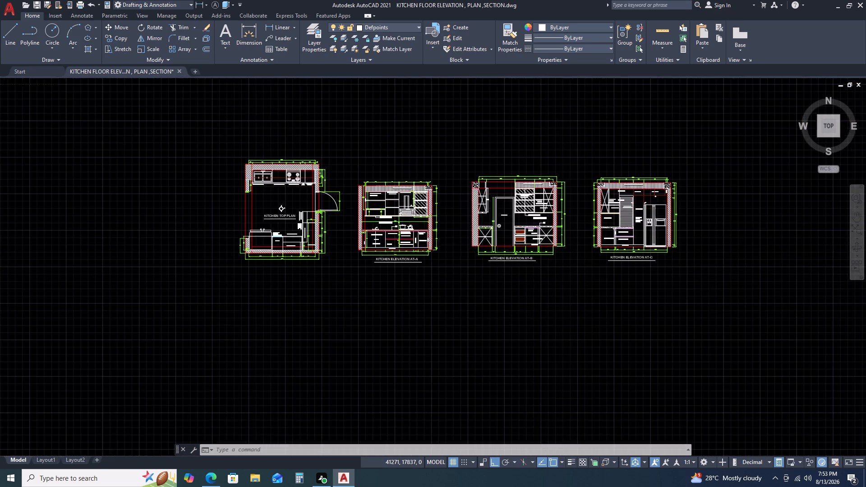
pyautogui.scroll(3, 580, 216)
pyautogui.scroll(-3, 580, 216)
pyautogui.scroll(3, 580, 216)
pyautogui.scroll(-2, 580, 216)
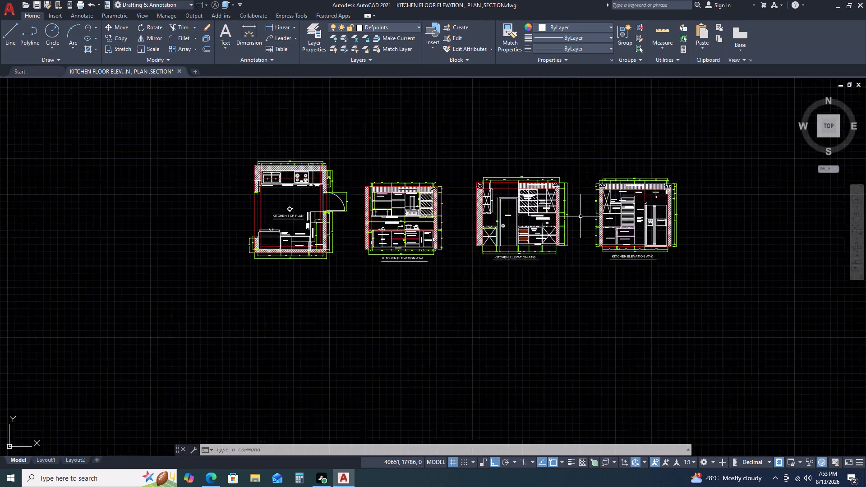
pyautogui.scroll(-2, 580, 216)
pyautogui.scroll(3, 531, 212)
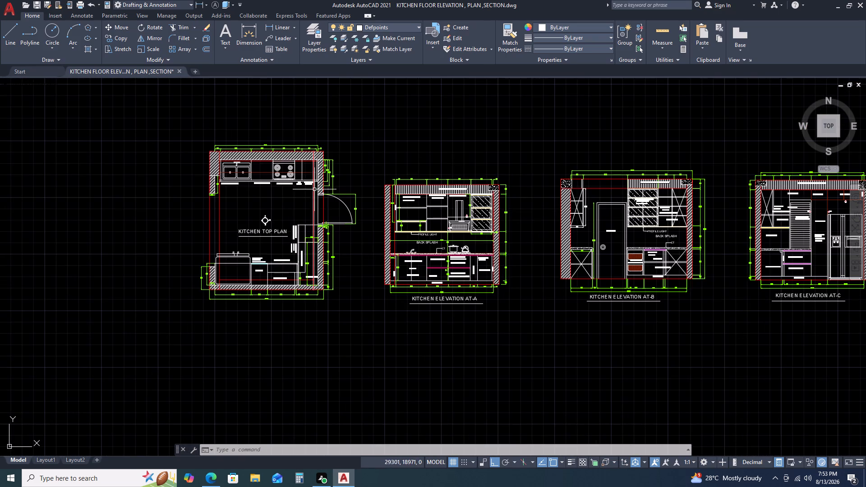
pyautogui.scroll(-2, 326, 189)
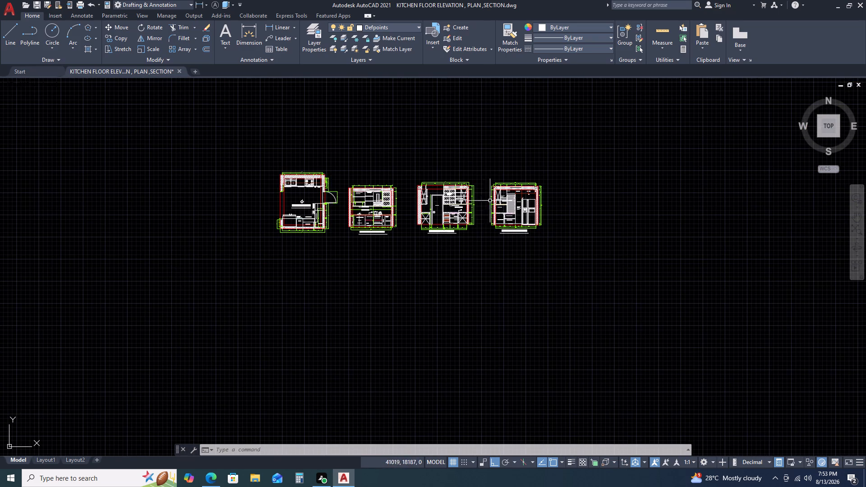
pyautogui.scroll(1, 501, 196)
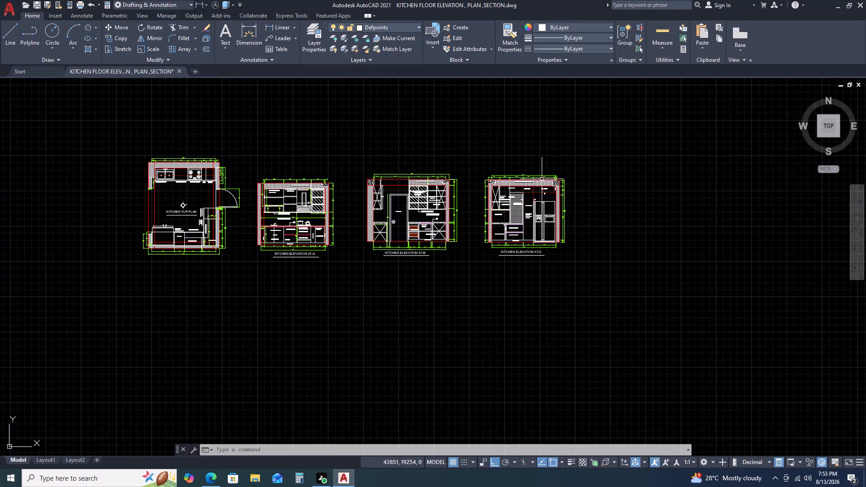
pyautogui.scroll(2, 550, 175)
pyautogui.scroll(2, 513, 183)
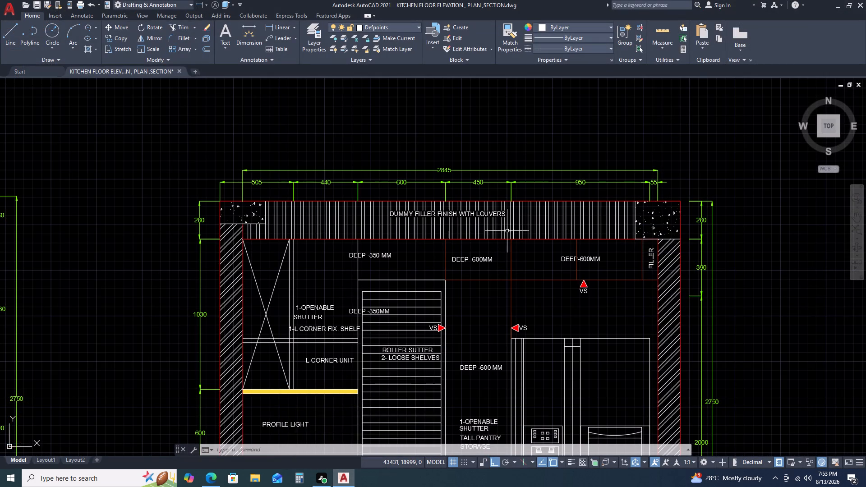
pyautogui.scroll(-5, 510, 221)
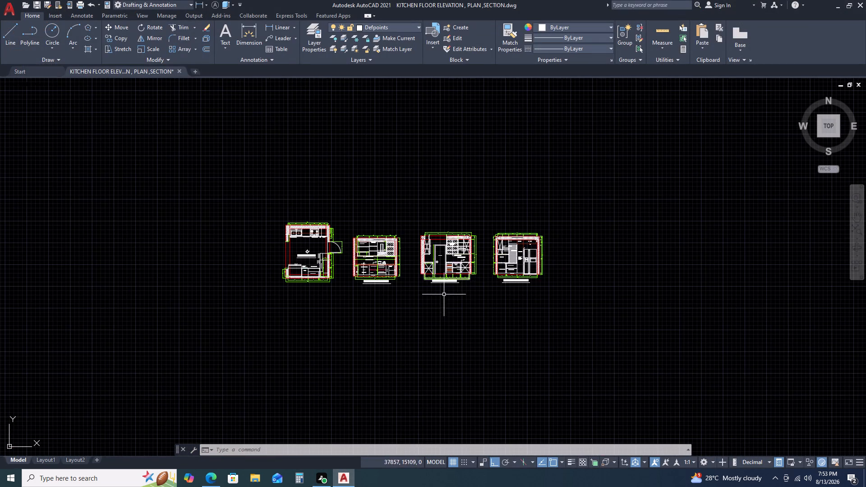
# Examine the kitchen plan's tall unit, roller shutter and corner unit area, and the cabinets and door of Elevation AT-B.
pyautogui.scroll(2, 293, 258)
pyautogui.scroll(2, 334, 265)
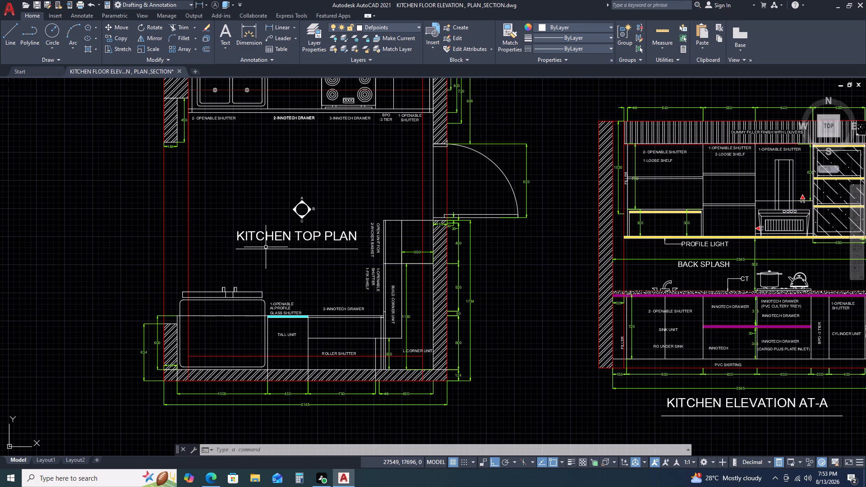
pyautogui.scroll(2, 376, 338)
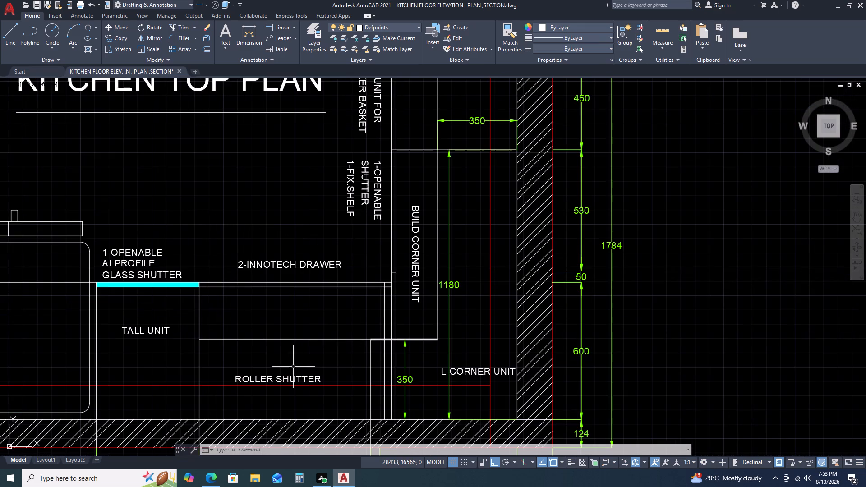
pyautogui.moveTo(291, 367); pyautogui.dragTo(310, 326, button='middle')
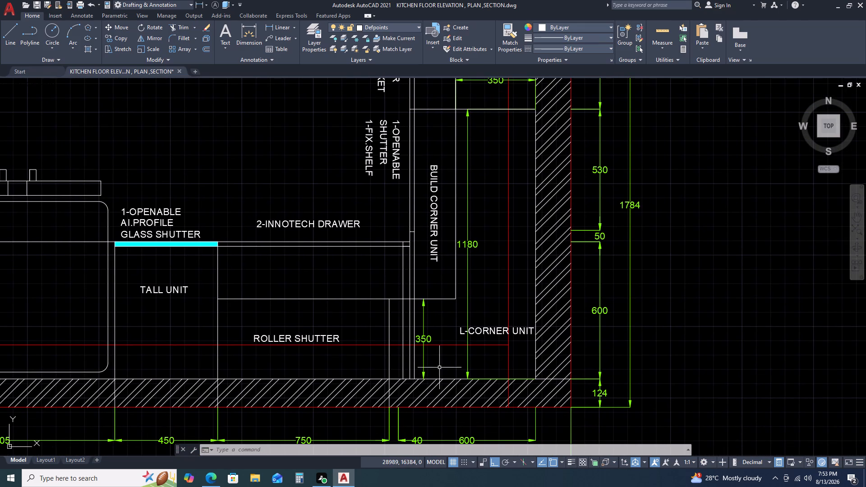
pyautogui.scroll(-2, 443, 365)
pyautogui.scroll(-2, 515, 349)
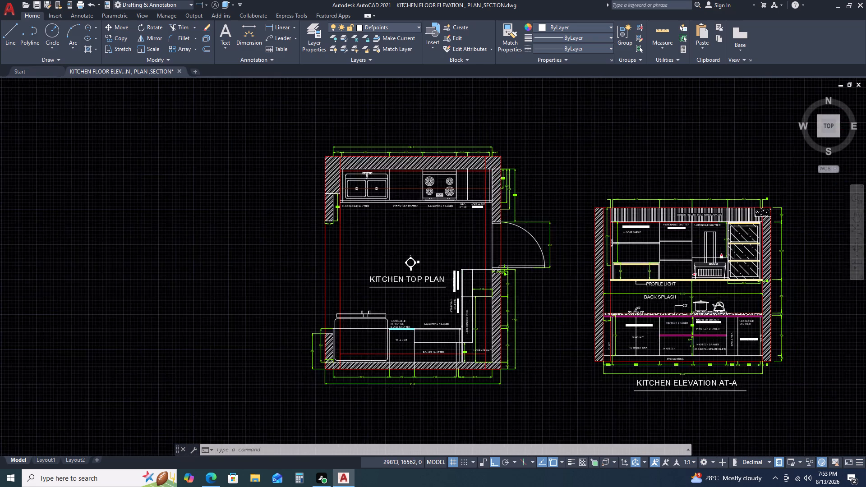
pyautogui.moveTo(540, 350); pyautogui.dragTo(454, 317, button='middle')
pyautogui.scroll(-1, 585, 385)
pyautogui.moveTo(605, 382); pyautogui.dragTo(518, 342, button='middle')
pyautogui.scroll(2, 607, 299)
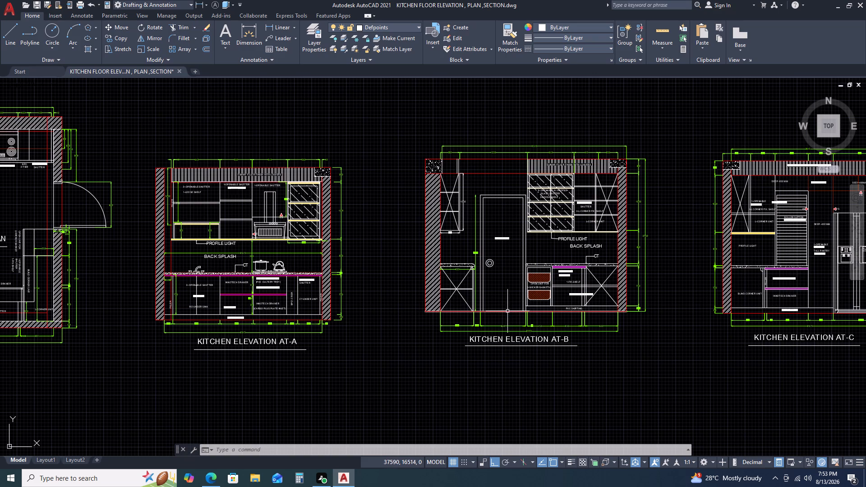
pyautogui.scroll(2, 461, 214)
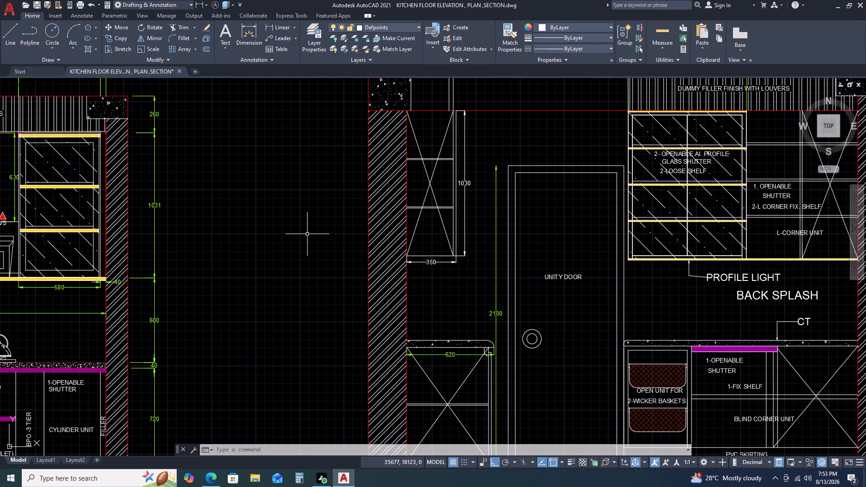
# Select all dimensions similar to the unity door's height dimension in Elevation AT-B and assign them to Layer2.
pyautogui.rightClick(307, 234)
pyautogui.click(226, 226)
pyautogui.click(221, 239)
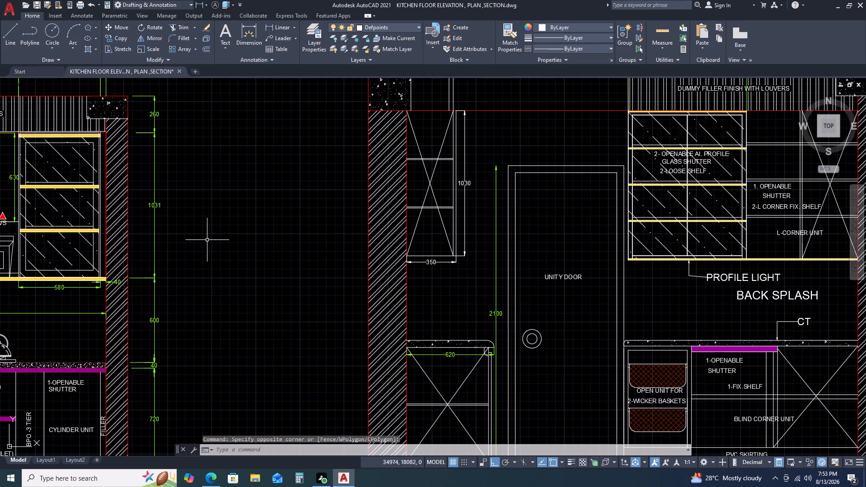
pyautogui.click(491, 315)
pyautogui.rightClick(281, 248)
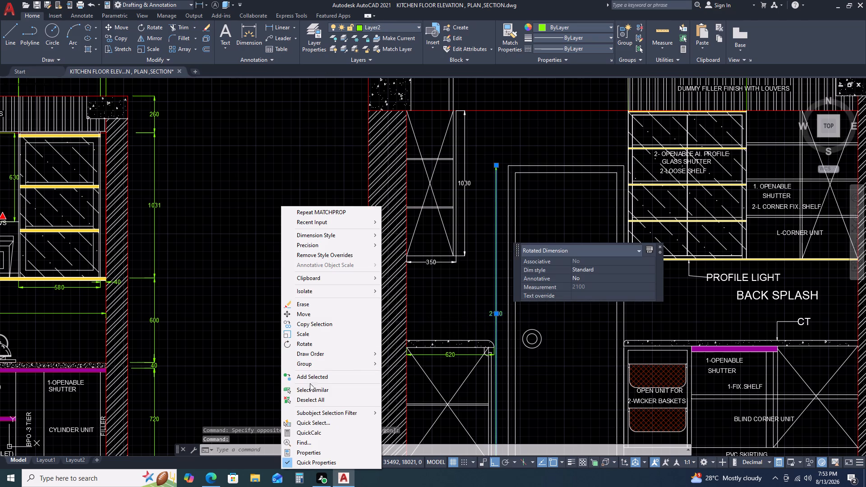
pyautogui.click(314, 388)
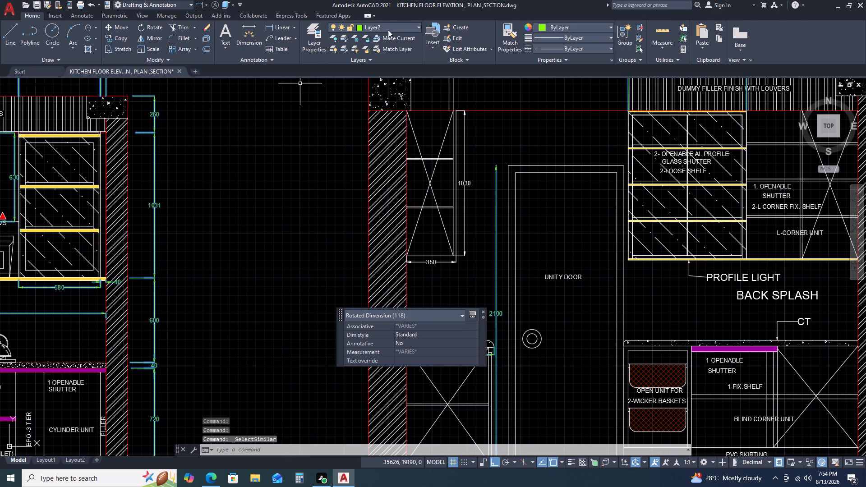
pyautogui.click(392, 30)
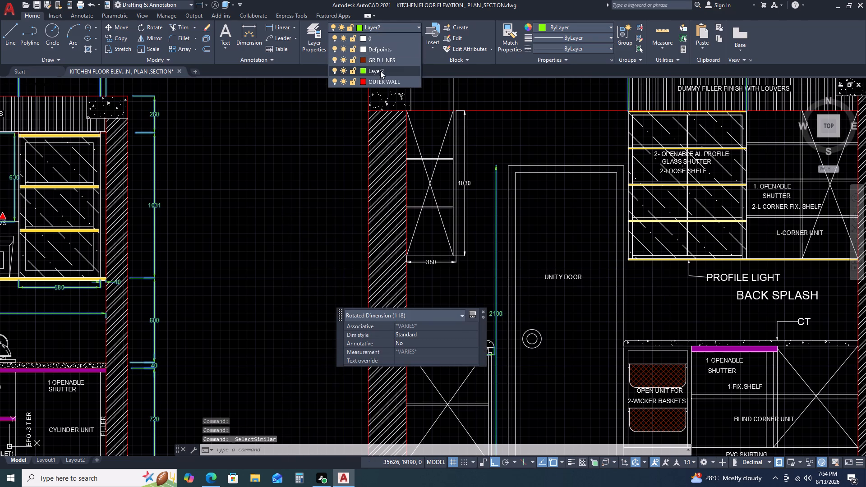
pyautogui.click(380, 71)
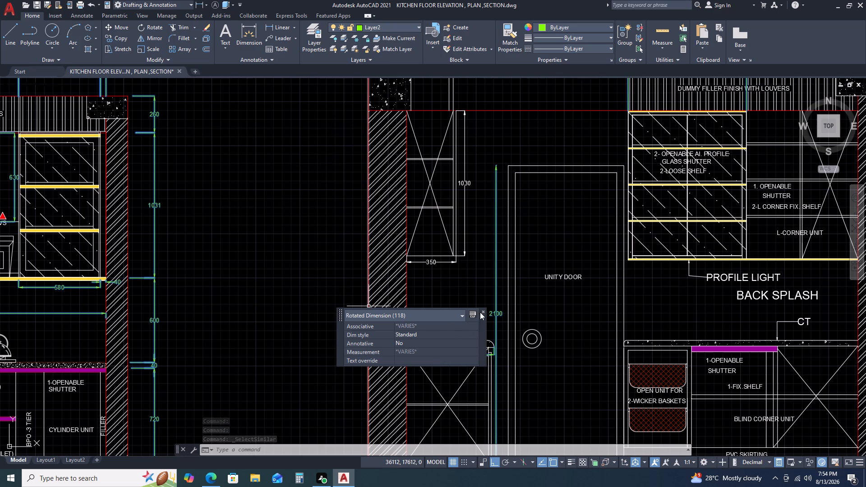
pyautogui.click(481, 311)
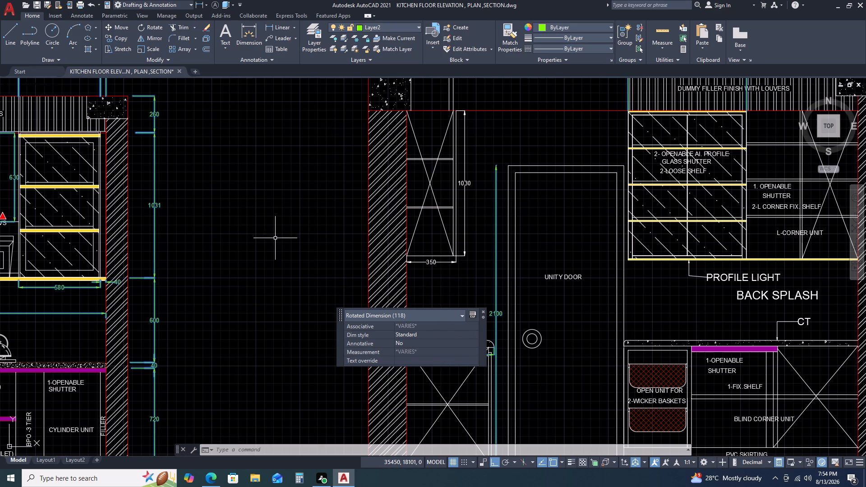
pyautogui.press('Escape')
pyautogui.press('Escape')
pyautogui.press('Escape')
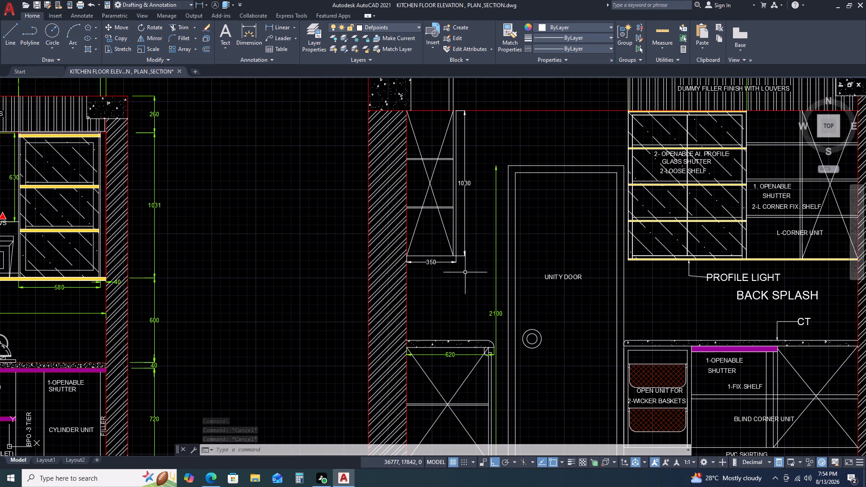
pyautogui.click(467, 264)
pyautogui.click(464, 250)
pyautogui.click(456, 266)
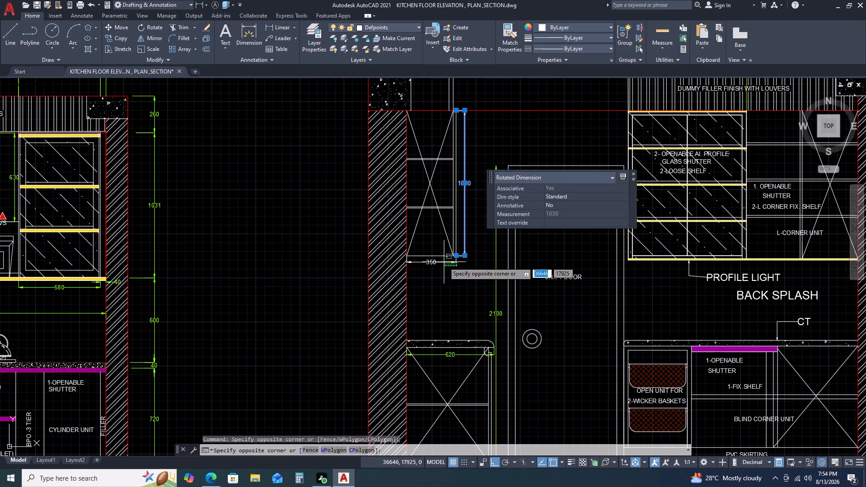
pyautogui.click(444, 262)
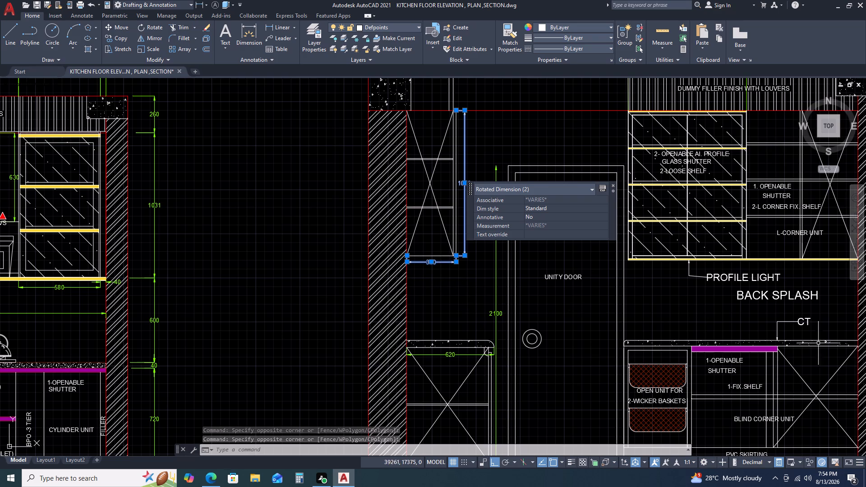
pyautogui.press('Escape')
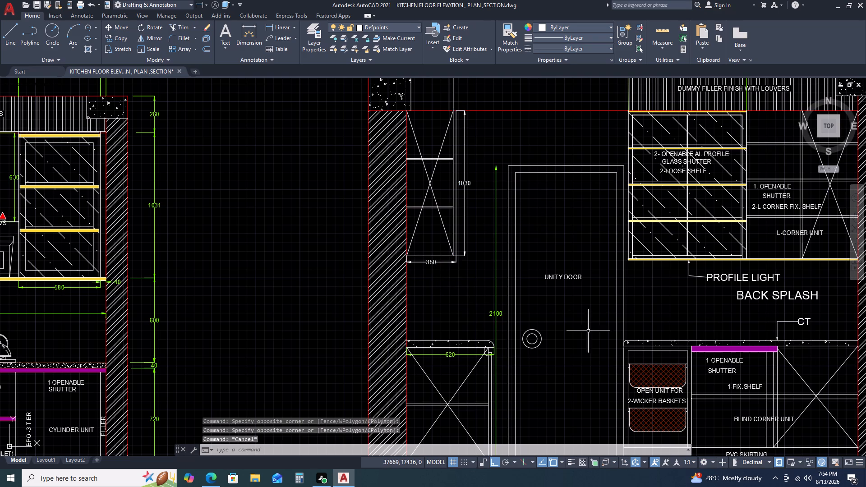
# Match the properties of the door's 2100 dimension onto the small upper cabinet's 350 width and 1030 height dimensions in Elevation AT-B.
pyautogui.moveTo(496, 318); pyautogui.dragTo(491, 314)
pyautogui.click(486, 310)
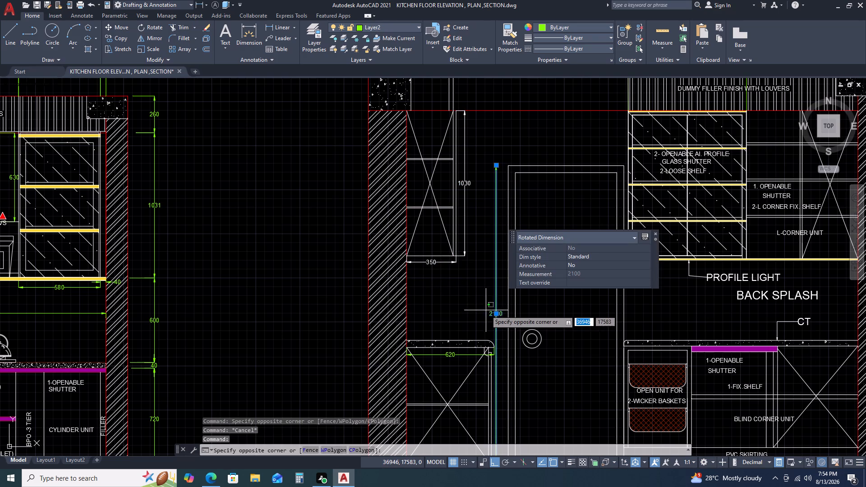
pyautogui.press('m')
pyautogui.press('a')
pyautogui.press('space')
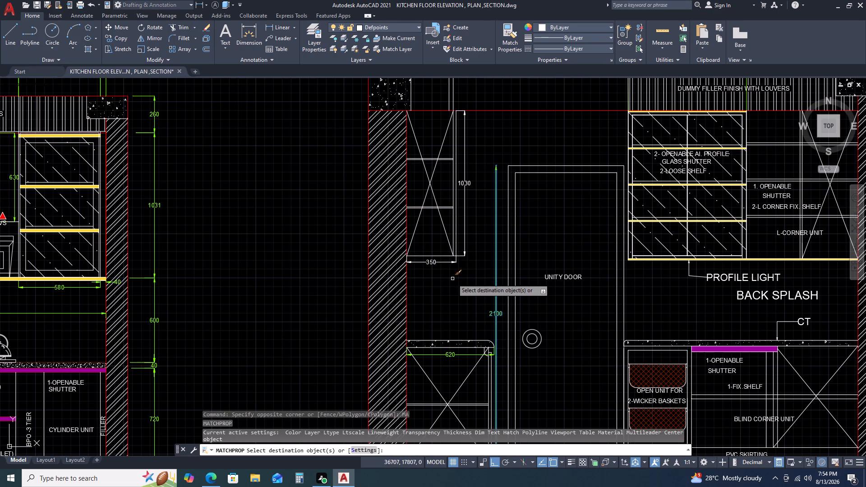
pyautogui.click(447, 262)
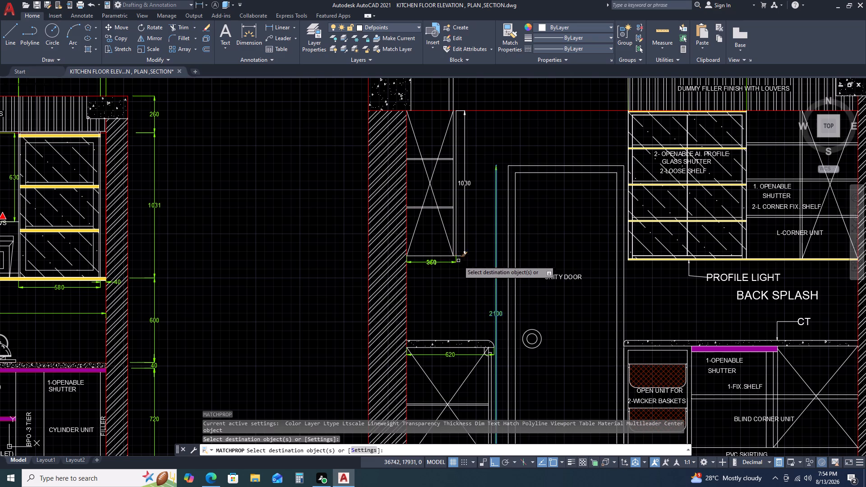
pyautogui.click(464, 252)
pyautogui.press('Escape')
pyautogui.press('Escape')
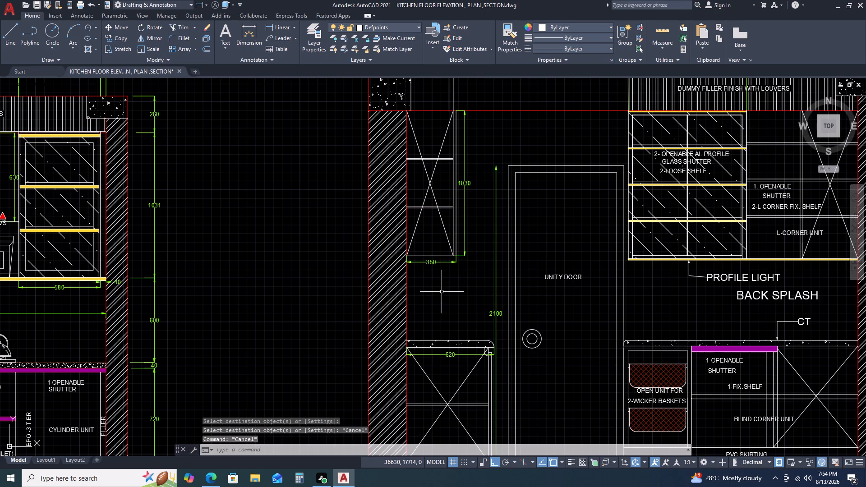
# Examine Elevation AT-B's upper cabinet, top and side dimensions against the neighbouring elevations.
pyautogui.scroll(-2, 477, 301)
pyautogui.scroll(2, 485, 300)
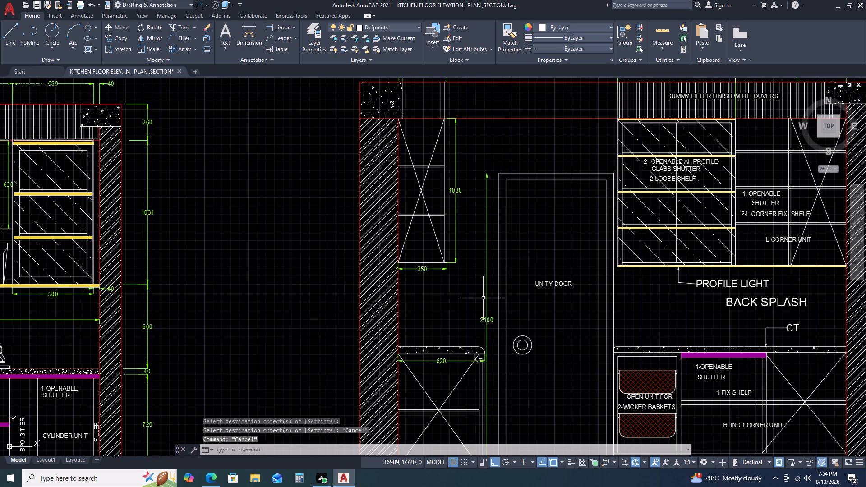
pyautogui.scroll(-2, 498, 276)
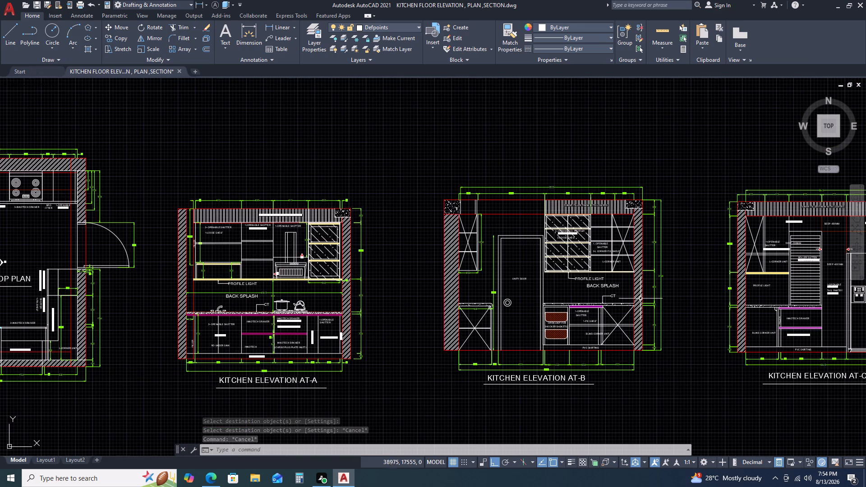
pyautogui.scroll(2, 661, 306)
pyautogui.scroll(3, 652, 264)
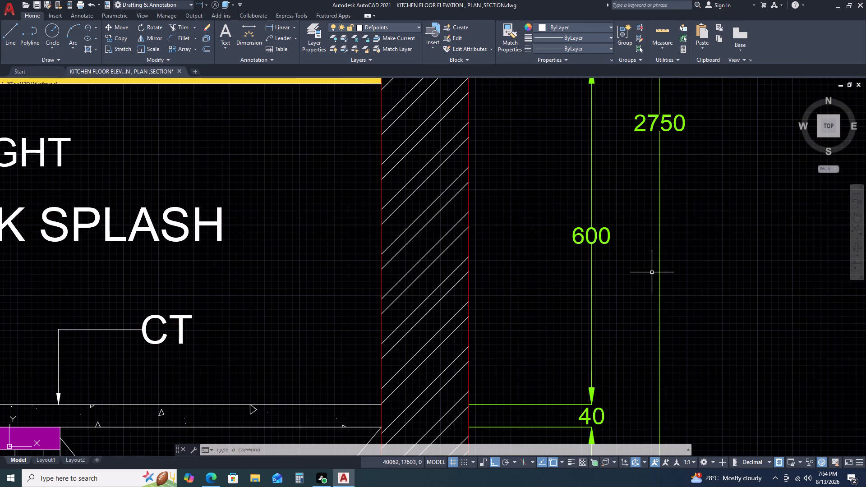
pyautogui.scroll(-5, 650, 274)
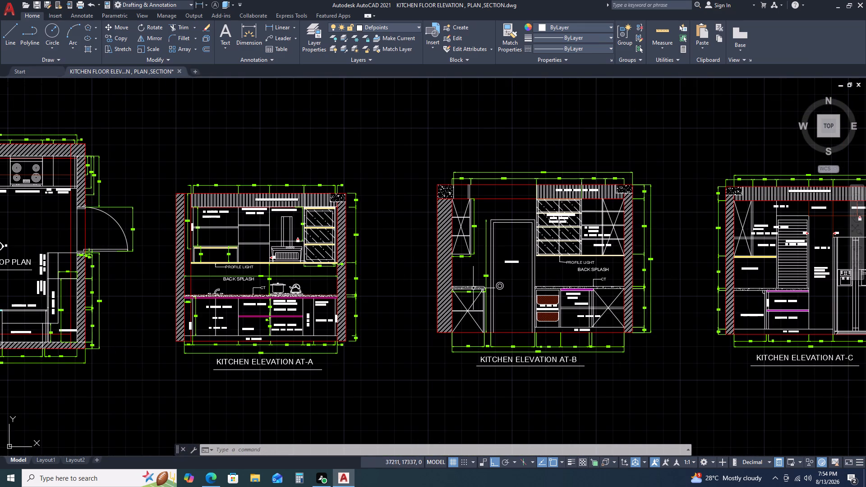
pyautogui.scroll(2, 489, 179)
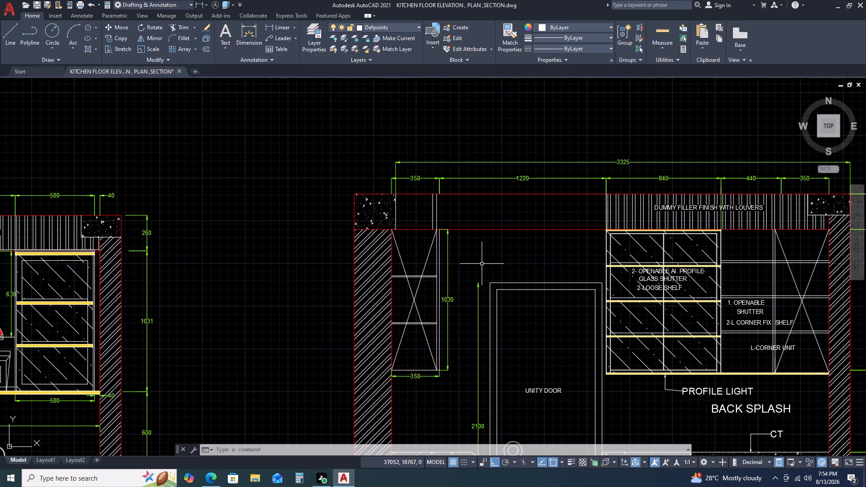
pyautogui.scroll(-1, 361, 272)
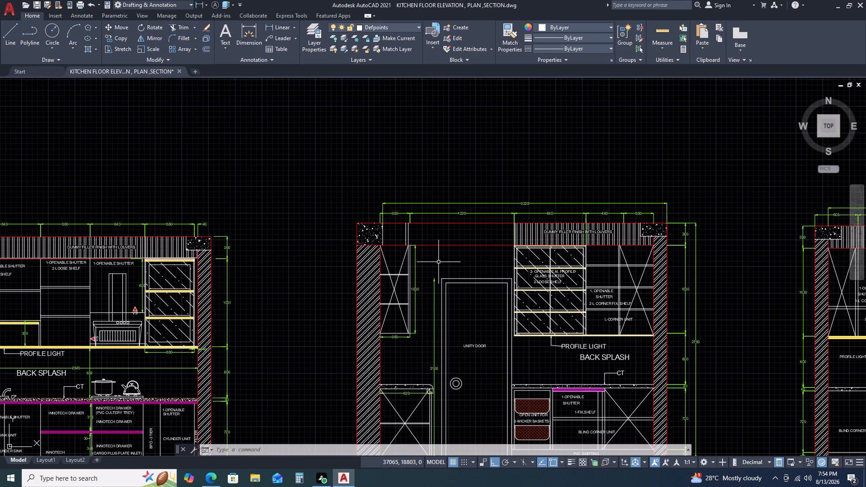
pyautogui.scroll(-2, 438, 262)
pyautogui.scroll(4, 544, 293)
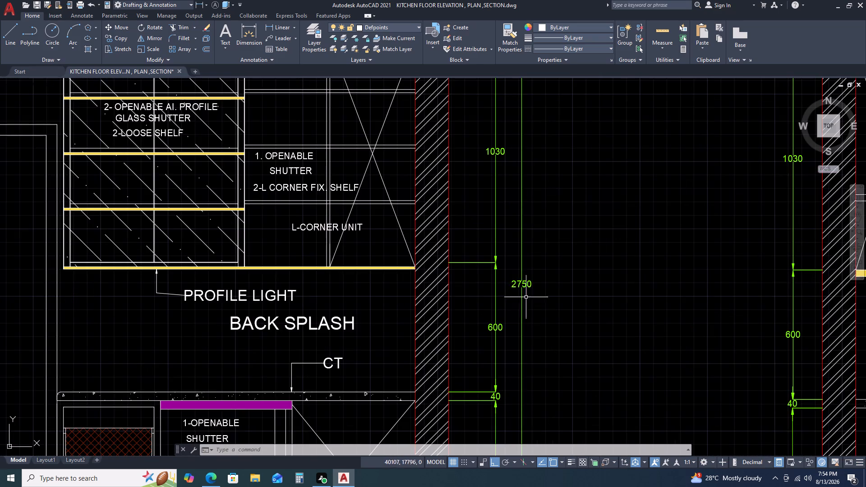
pyautogui.scroll(1, 517, 282)
pyautogui.scroll(-3, 517, 282)
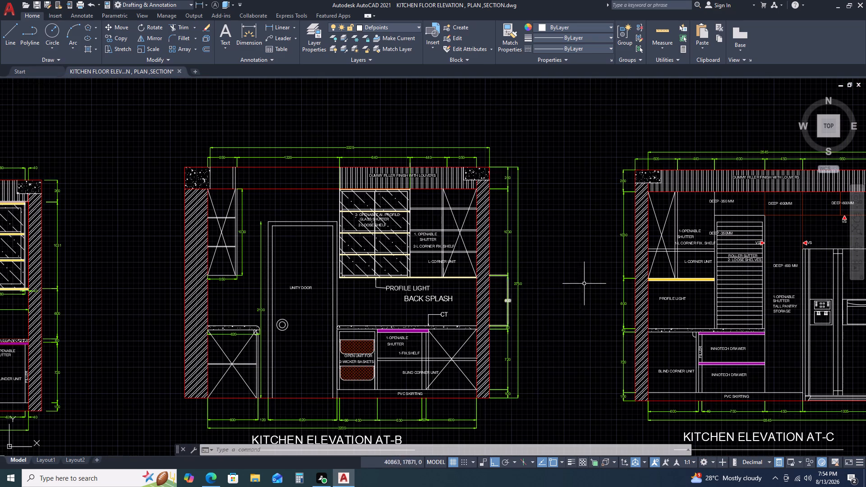
# Inspect Elevation AT-B's height dimensions, hatched wall, base units and bottom dimensions beside the blind corner unit.
pyautogui.scroll(1, 623, 255)
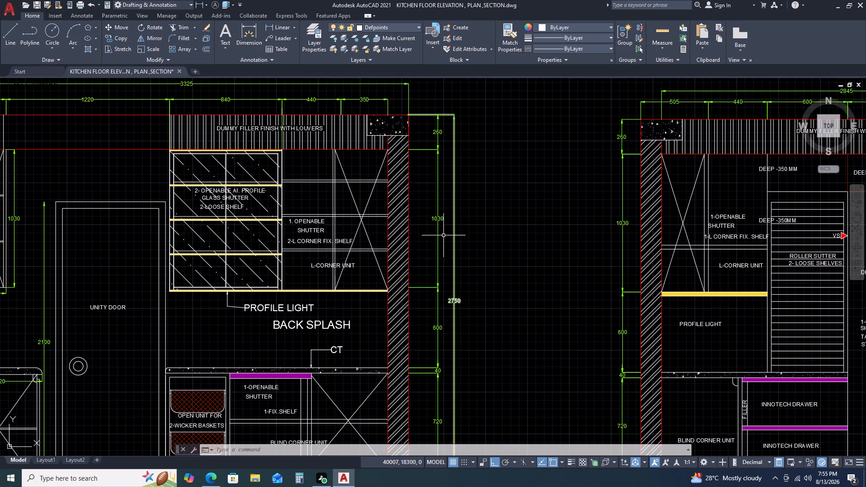
pyautogui.scroll(-1, 447, 313)
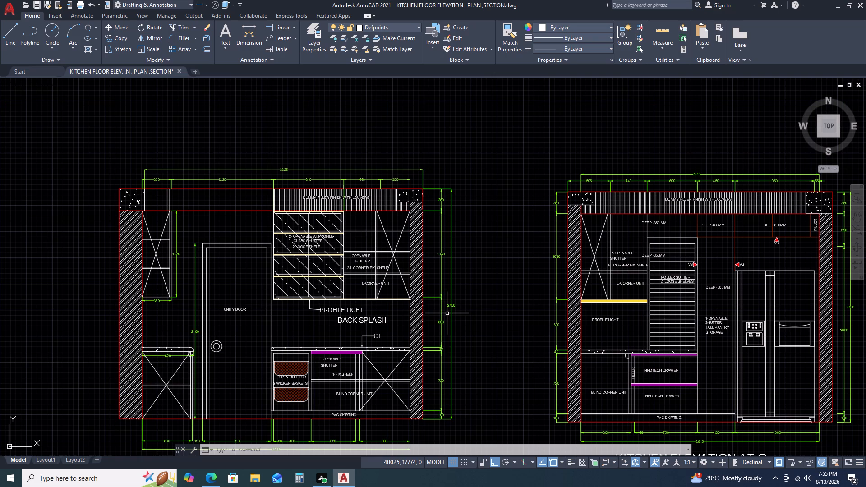
pyautogui.scroll(3, 438, 366)
pyautogui.moveTo(472, 385); pyautogui.dragTo(469, 287, button='middle')
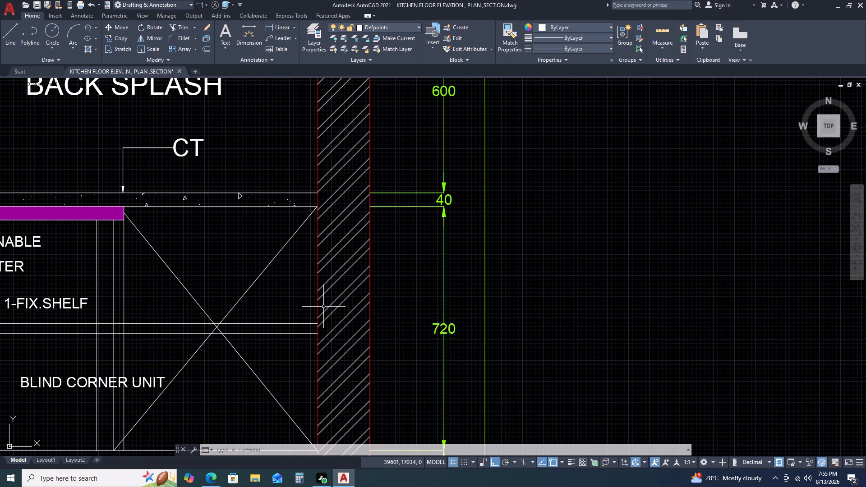
pyautogui.scroll(-3, 389, 313)
pyautogui.scroll(2, 379, 383)
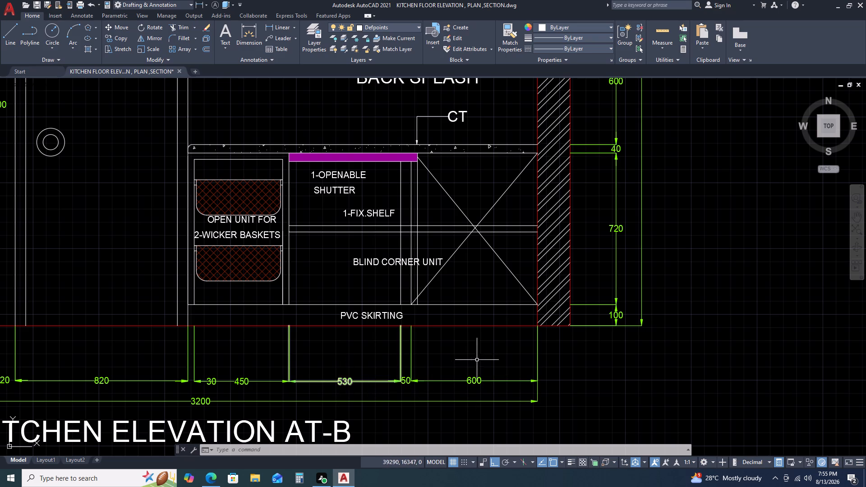
pyautogui.scroll(-4, 483, 360)
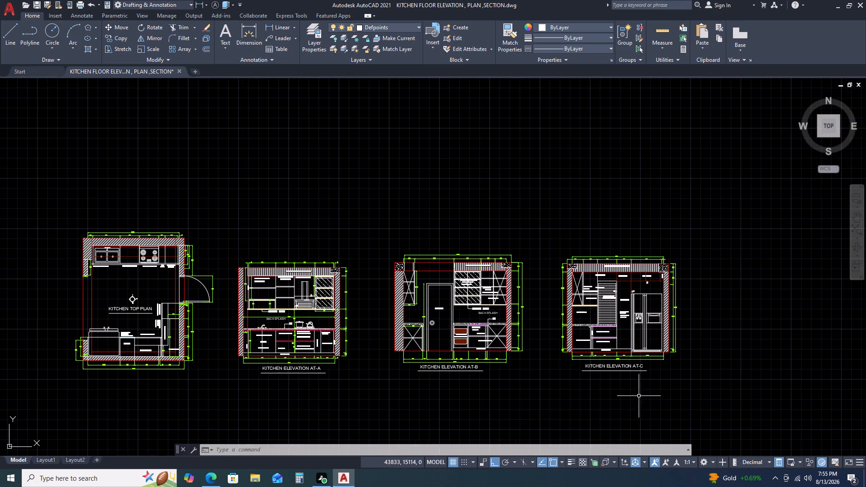
# Review the whole row of kitchen plan and elevations, and check the base and skirting end of Elevation AT-B.
pyautogui.scroll(-2, 540, 361)
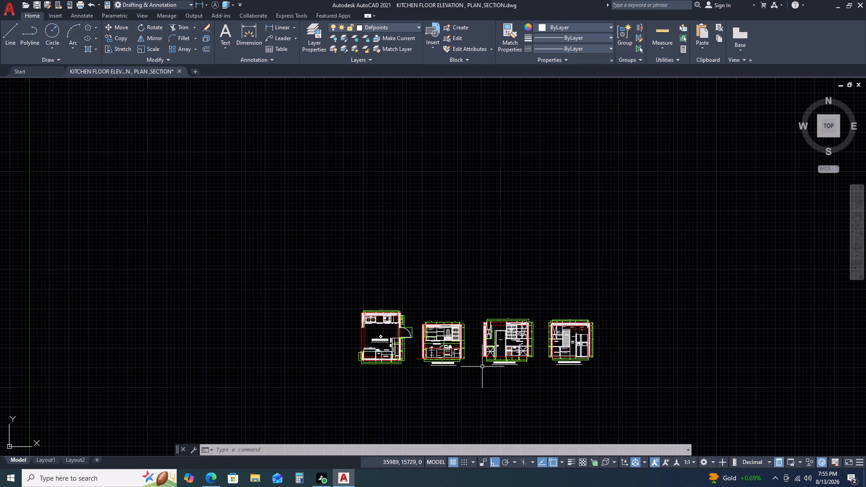
pyautogui.scroll(2, 519, 375)
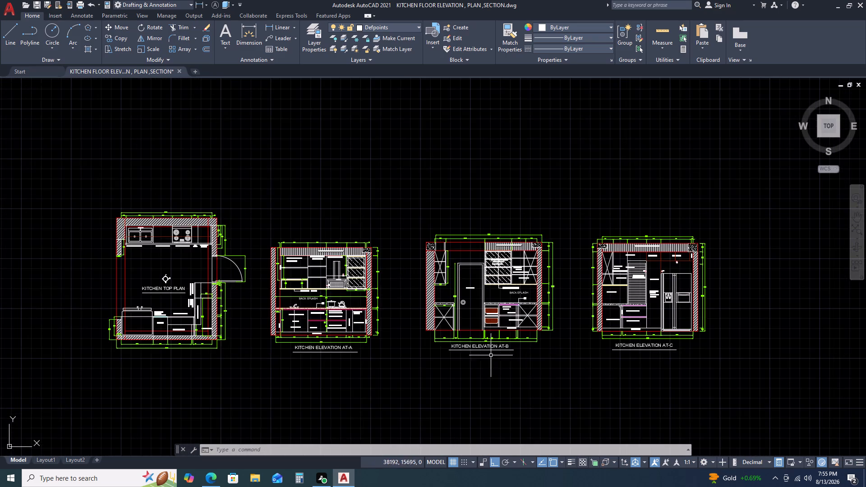
pyautogui.scroll(3, 437, 341)
pyautogui.scroll(-3, 580, 359)
pyautogui.scroll(1, 680, 348)
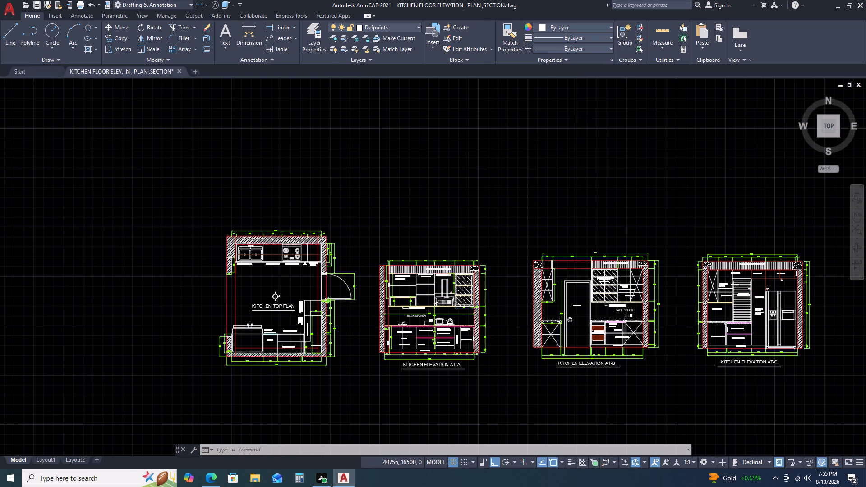
pyautogui.scroll(2, 653, 322)
pyautogui.scroll(-2, 654, 317)
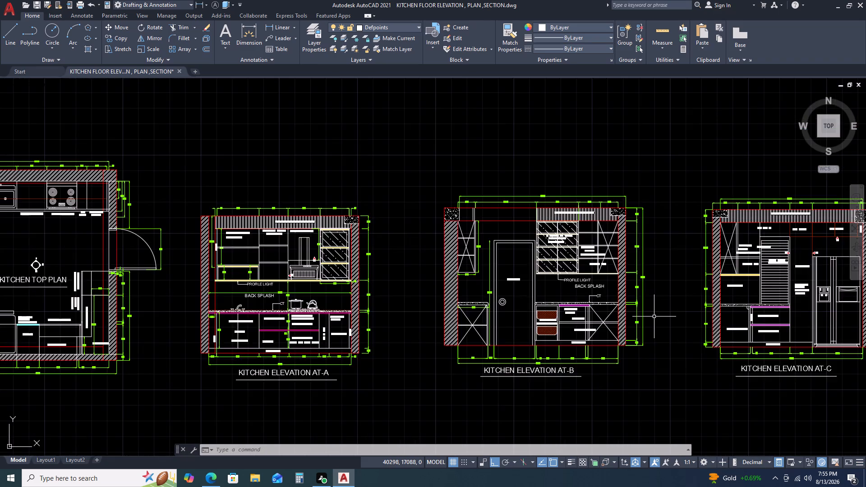
pyautogui.scroll(-2, 654, 317)
pyautogui.scroll(4, 649, 329)
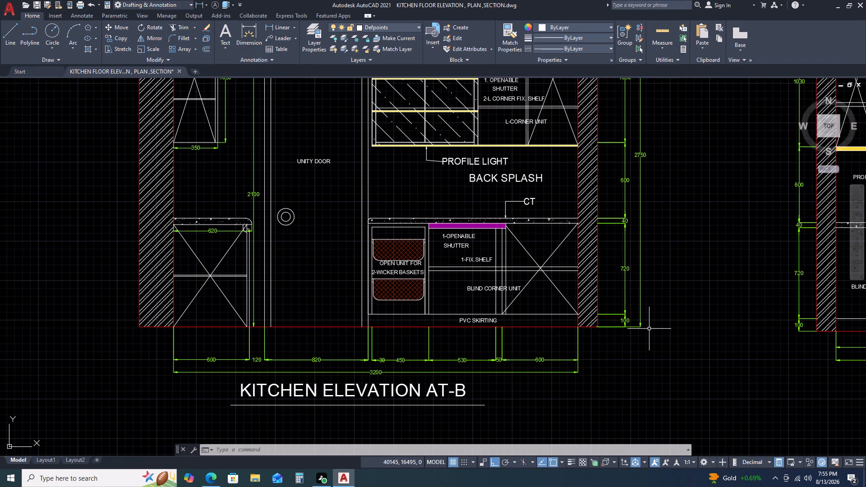
pyautogui.scroll(1, 649, 329)
pyautogui.scroll(2, 589, 326)
pyautogui.scroll(-2, 589, 326)
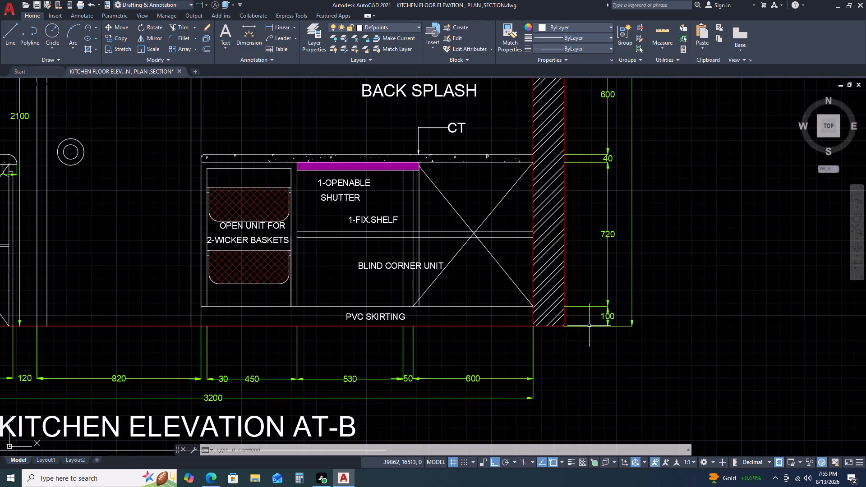
pyautogui.scroll(-2, 592, 322)
pyautogui.scroll(-2, 632, 305)
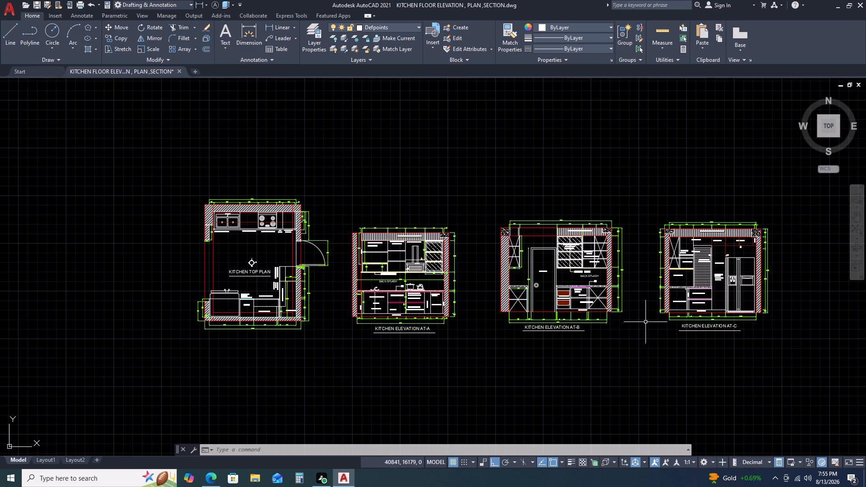
pyautogui.scroll(-2, 628, 292)
pyautogui.moveTo(714, 362); pyautogui.dragTo(654, 326, button='middle')
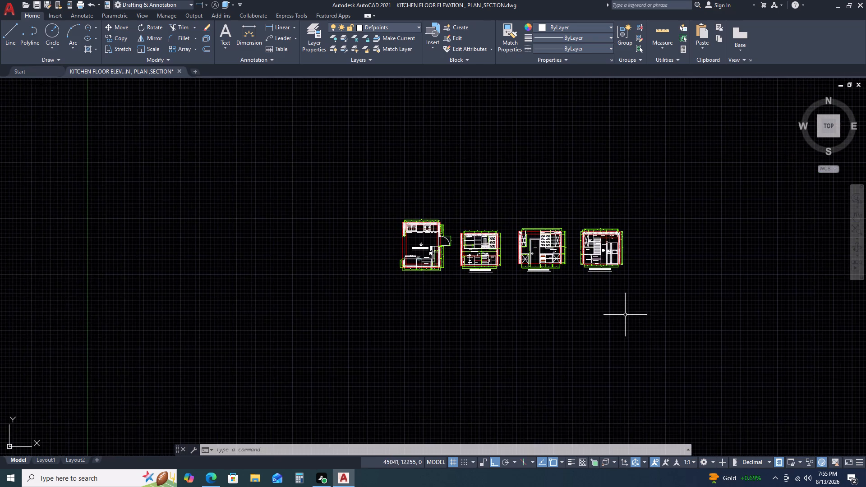
# Examine Kitchen Elevation AT-C's title, its underline and the bottom dimension chain below the PVC skirting.
pyautogui.scroll(7, 603, 267)
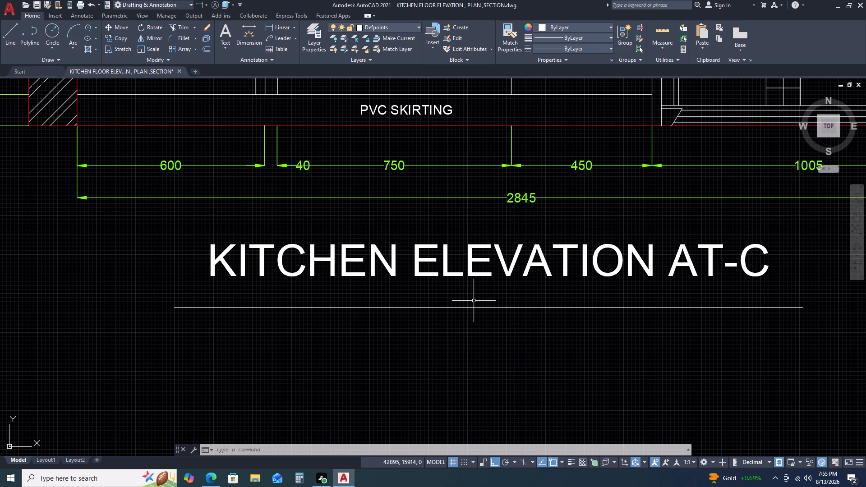
pyautogui.scroll(-4, 474, 301)
pyautogui.scroll(2, 472, 302)
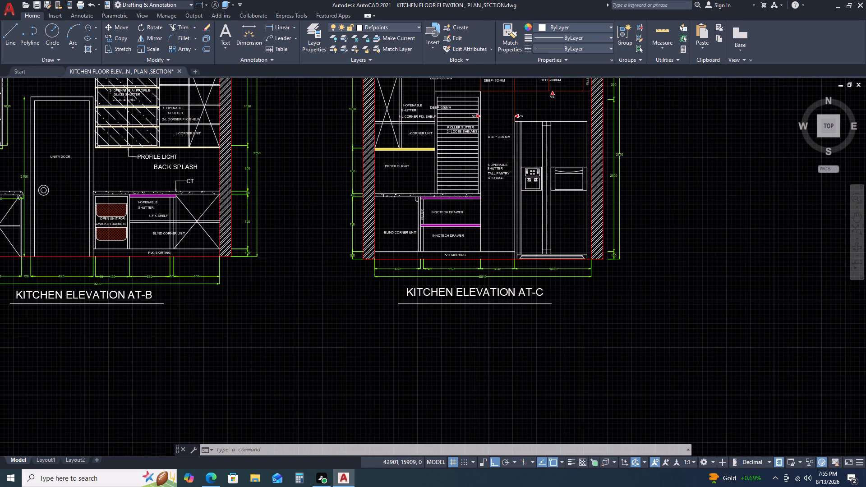
pyautogui.scroll(2, 472, 302)
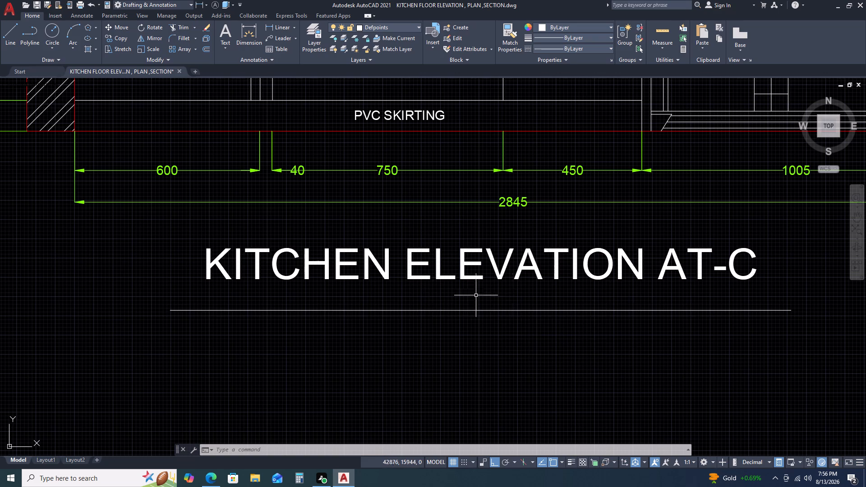
pyautogui.scroll(-2, 523, 300)
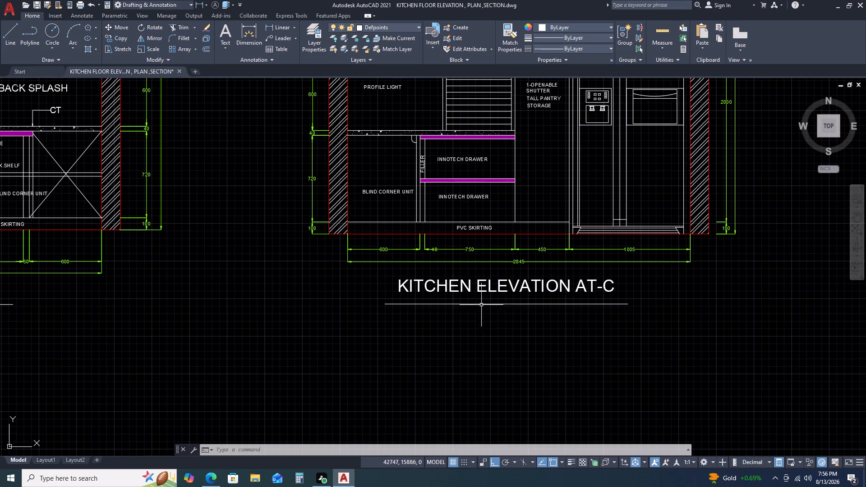
pyautogui.scroll(2, 458, 304)
pyautogui.scroll(-2, 526, 297)
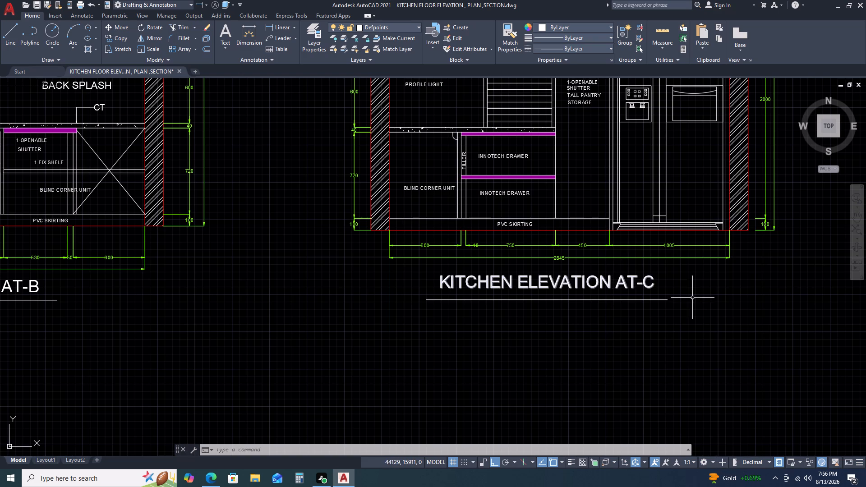
pyautogui.scroll(3, 639, 300)
pyautogui.scroll(-3, 639, 300)
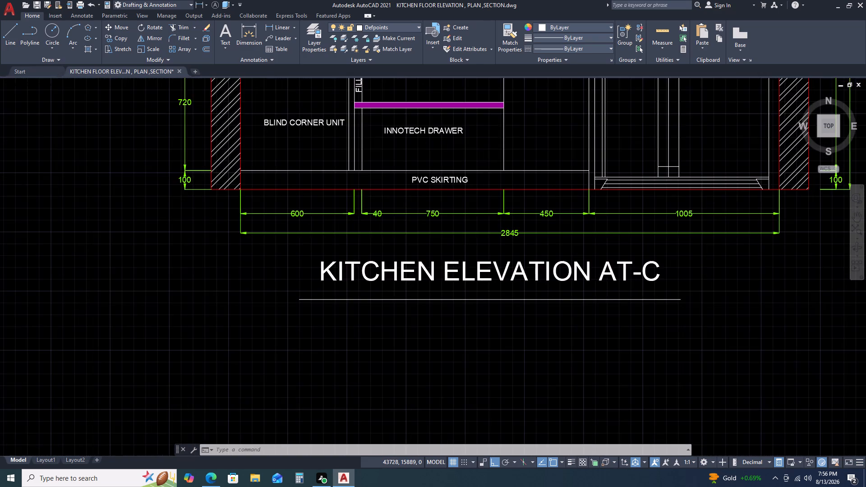
pyautogui.scroll(-3, 639, 300)
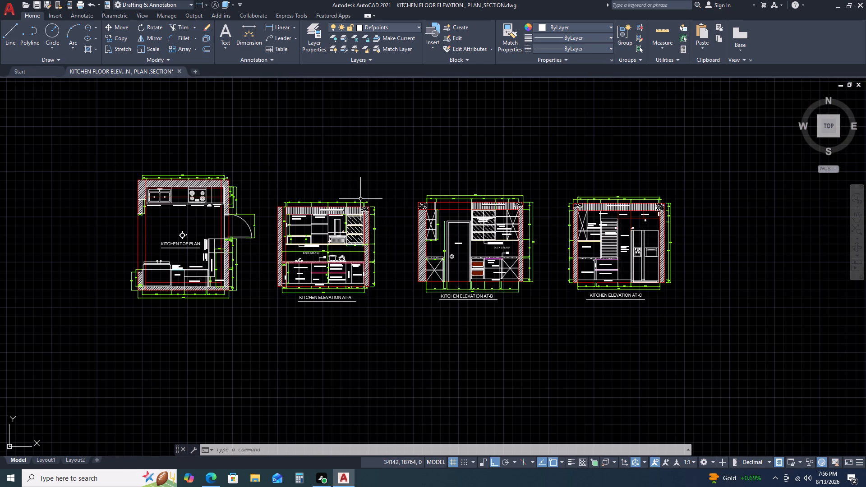
# Examine Elevation AT-C's top dimension chain and the louvered dummy filler label beneath it.
pyautogui.scroll(2, 383, 181)
pyautogui.scroll(-3, 358, 248)
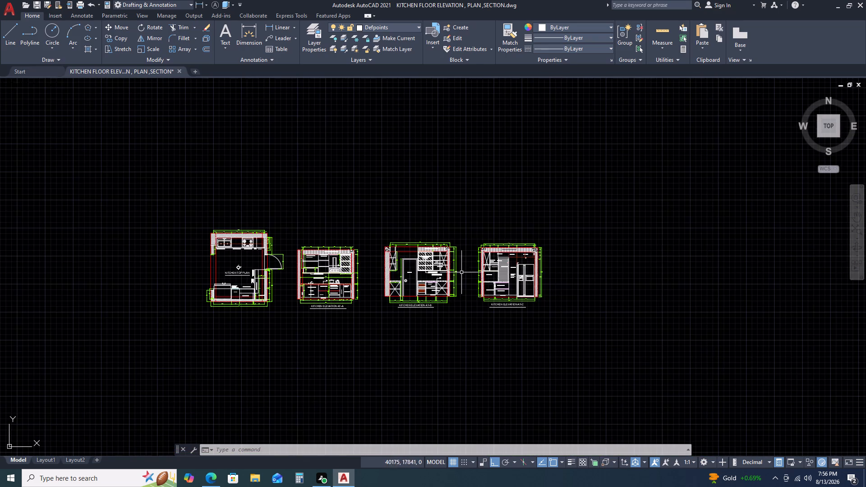
pyautogui.scroll(5, 513, 244)
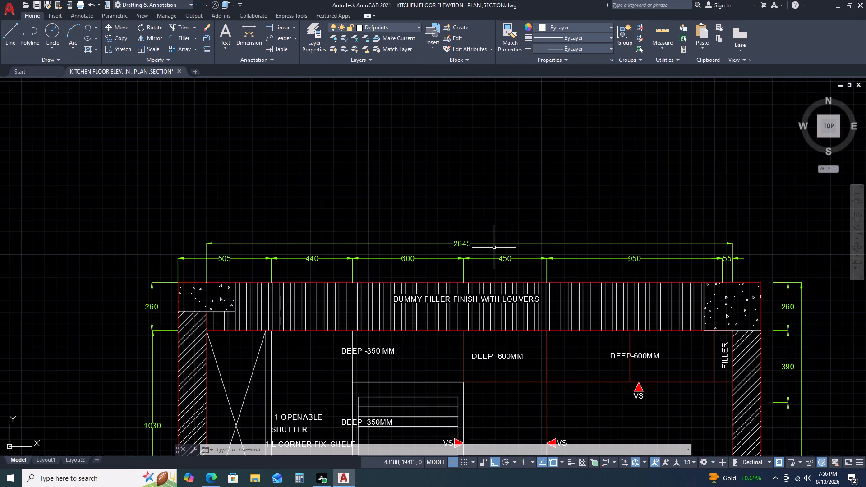
pyautogui.scroll(2, 495, 255)
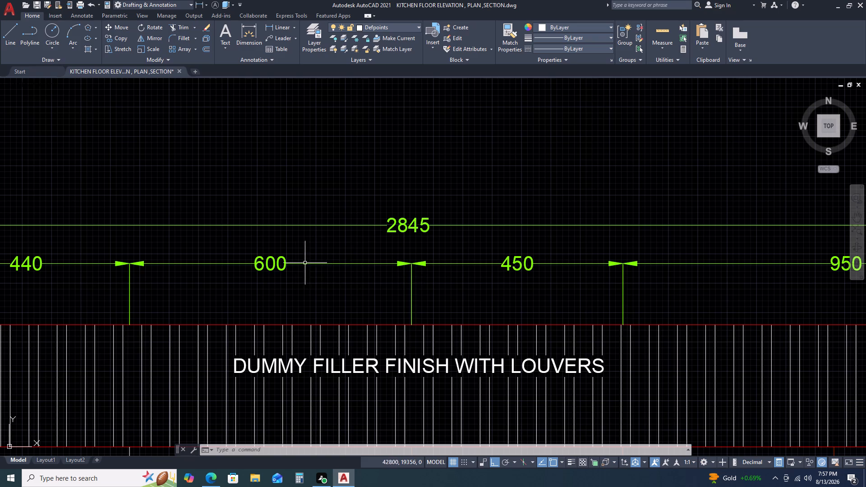
pyautogui.scroll(-4, 374, 264)
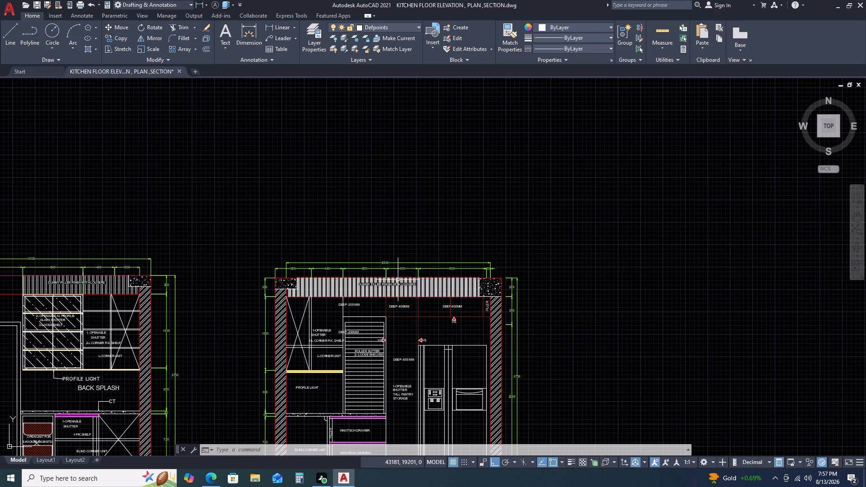
pyautogui.scroll(-2, 486, 249)
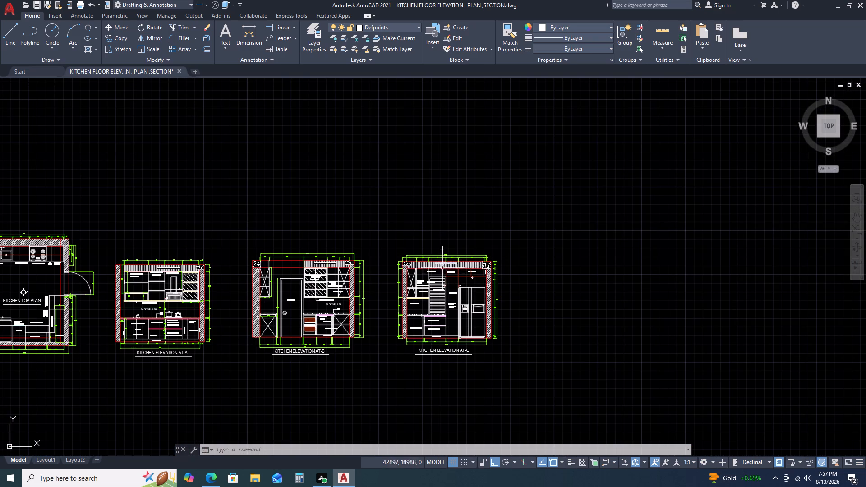
# Compare Elevations AT-A, AT-B and AT-C along the row, including AT-C's base units and bottom dimensions.
pyautogui.scroll(-3, 439, 274)
pyautogui.scroll(3, 350, 299)
pyautogui.scroll(2, 394, 252)
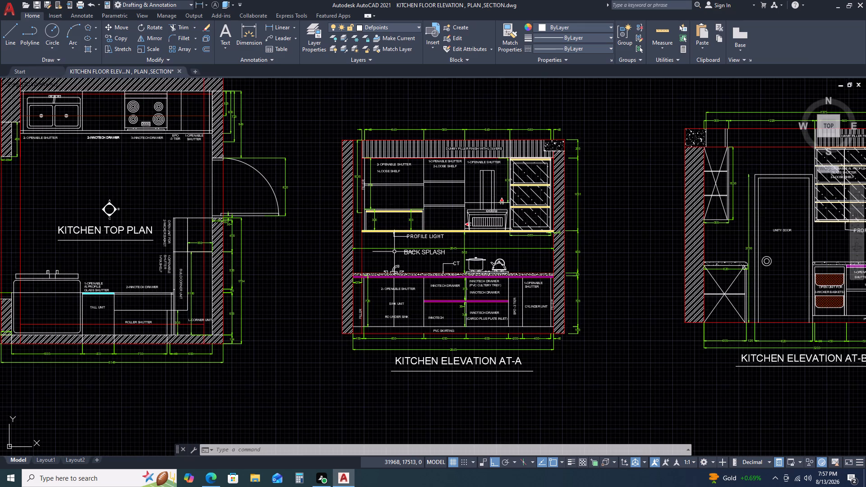
pyautogui.scroll(3, 405, 245)
pyautogui.scroll(-3, 405, 245)
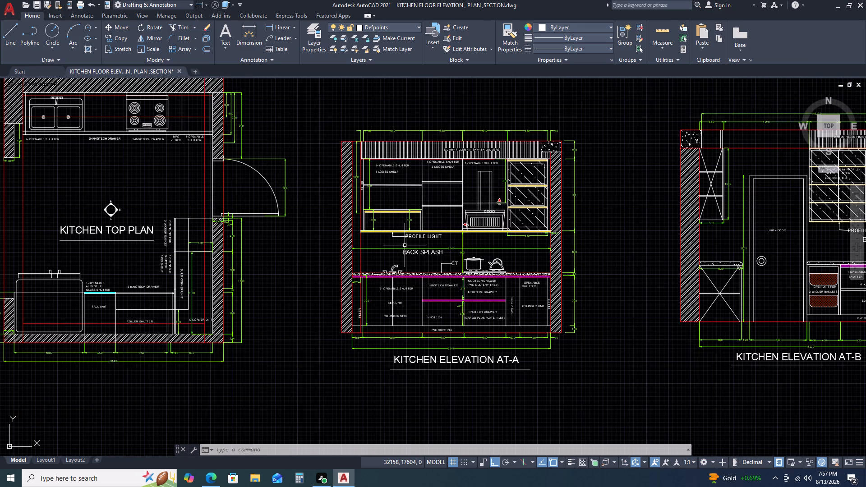
pyautogui.scroll(-2, 513, 299)
pyautogui.scroll(2, 734, 298)
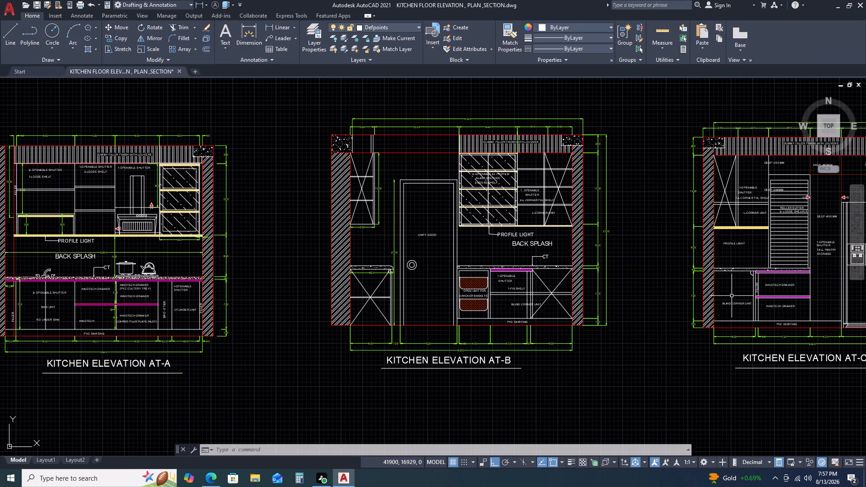
pyautogui.scroll(-2, 644, 300)
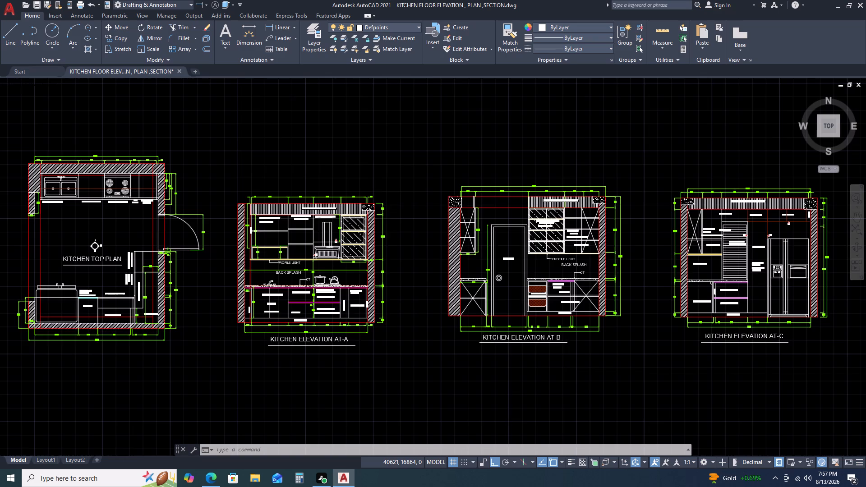
pyautogui.scroll(4, 749, 320)
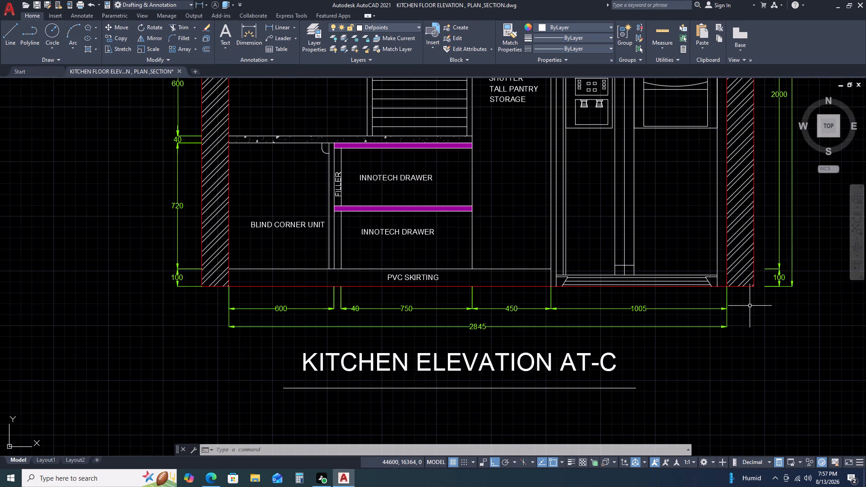
pyautogui.scroll(-3, 615, 306)
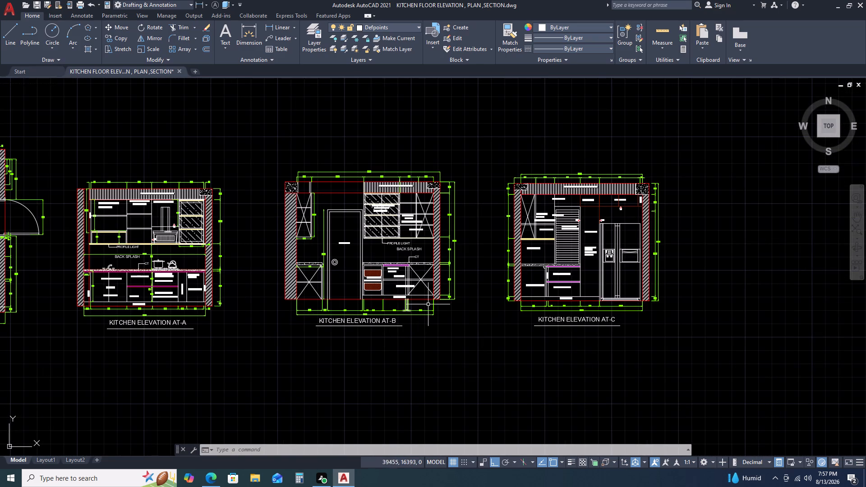
# Inspect the Kitchen Top Plan's upper wall, its top dimension chain and the side dimensions above the door.
pyautogui.scroll(-2, 417, 310)
pyautogui.scroll(2, 221, 276)
pyautogui.scroll(5, 295, 210)
pyautogui.scroll(-3, 390, 248)
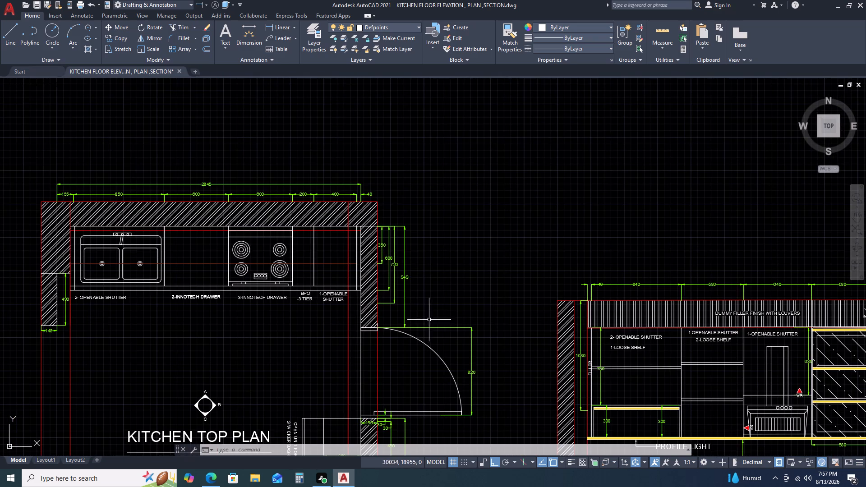
pyautogui.scroll(3, 338, 180)
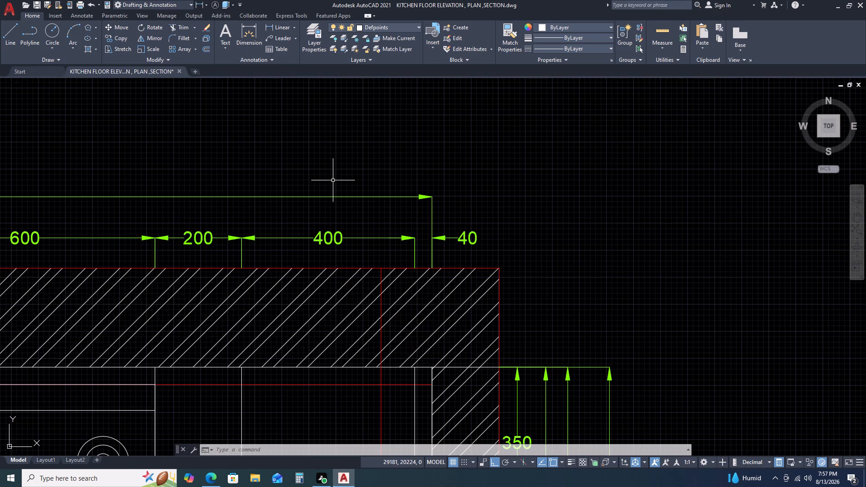
pyautogui.scroll(-2, 467, 175)
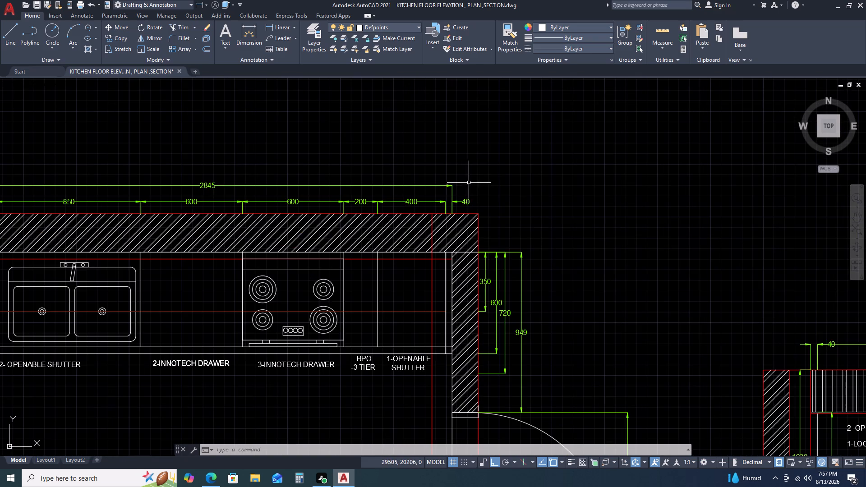
pyautogui.scroll(-4, 475, 187)
# Inspect Elevation AT-A's PROFILE LIGHT, BACK SPLASH and CT labels with the dimensions around them.
pyautogui.scroll(2, 556, 272)
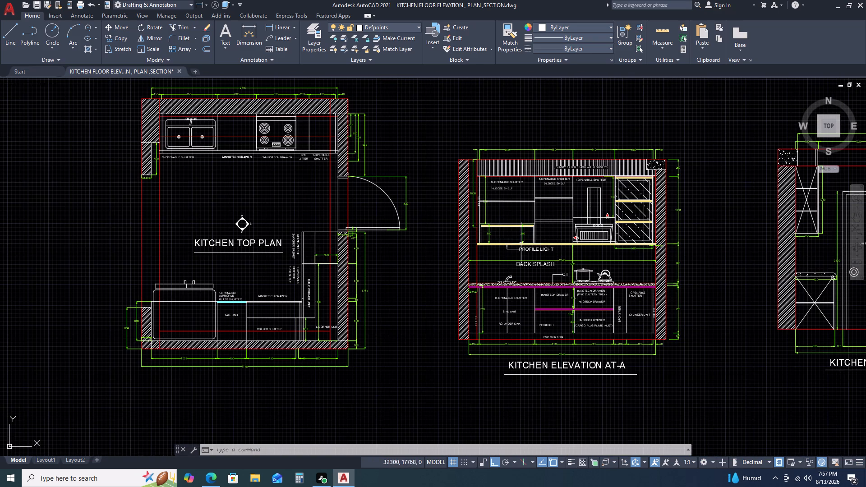
pyautogui.scroll(6, 545, 259)
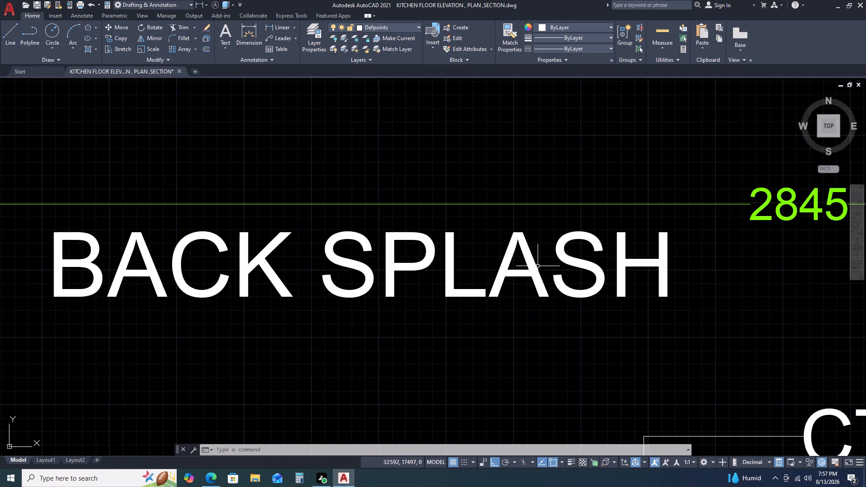
pyautogui.scroll(-5, 517, 259)
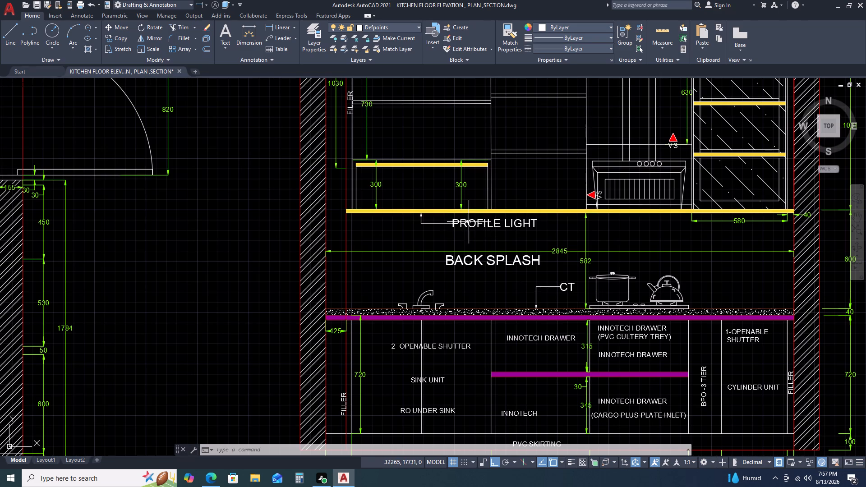
pyautogui.scroll(2, 469, 220)
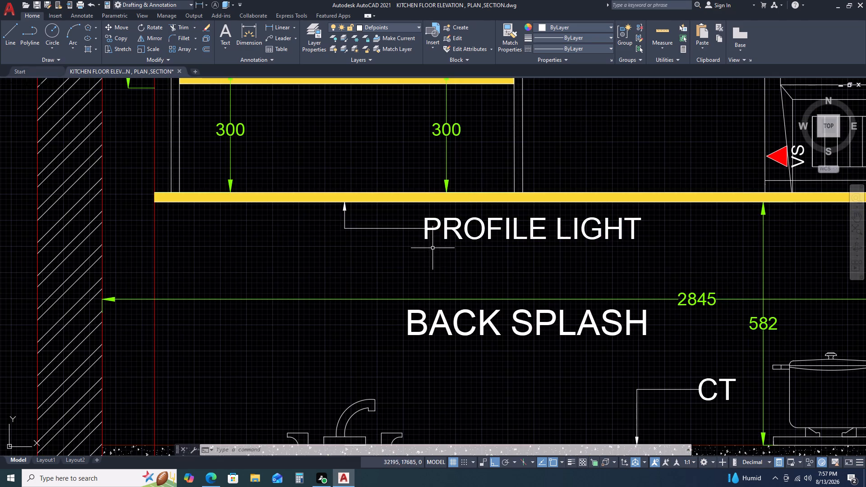
pyautogui.scroll(-5, 511, 269)
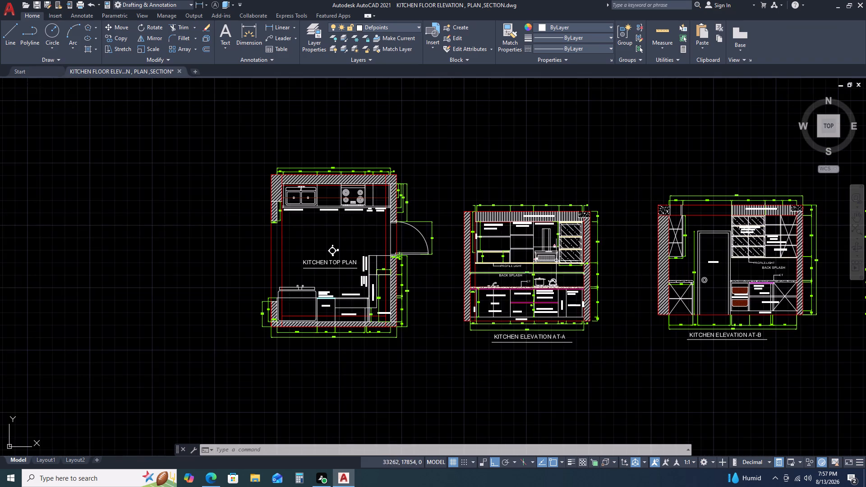
pyautogui.scroll(-2, 565, 263)
# Review Elevations AT-B and AT-C against the whole row, checking AT-C's title, drawers and bottom dimensions.
pyautogui.scroll(3, 714, 284)
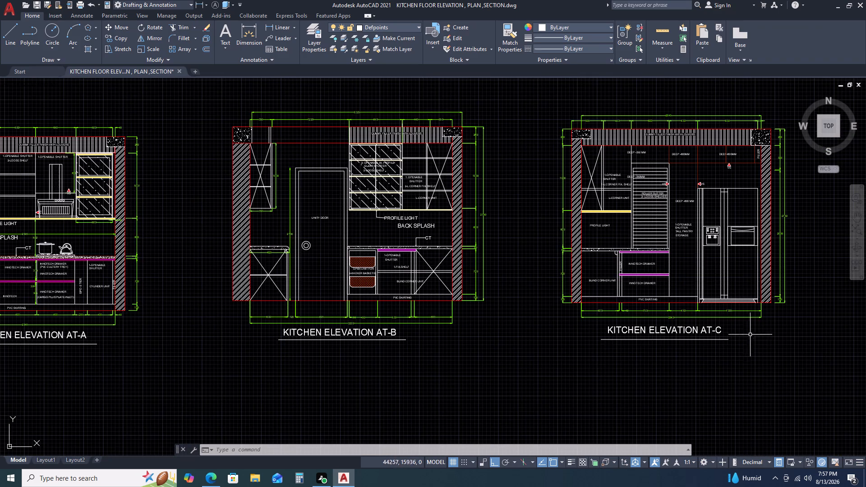
pyautogui.scroll(2, 754, 330)
pyautogui.moveTo(717, 322); pyautogui.dragTo(714, 327, button='middle')
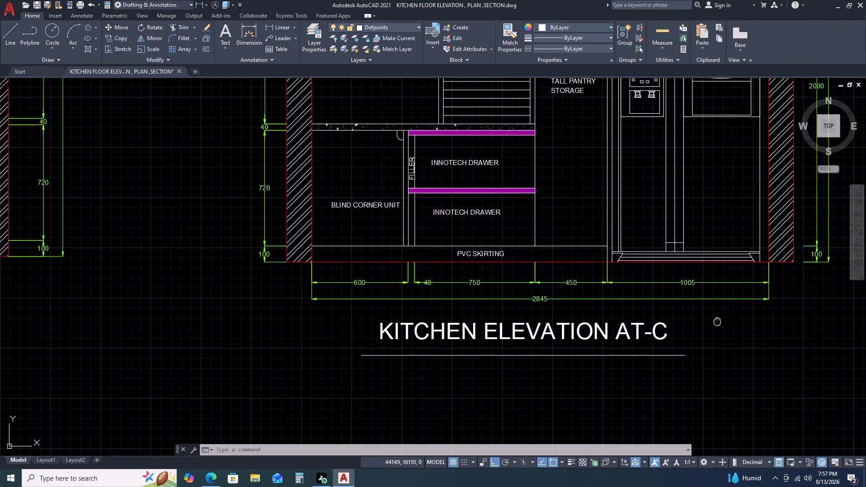
pyautogui.moveTo(714, 327); pyautogui.dragTo(640, 314, button='middle')
pyautogui.scroll(-2, 636, 304)
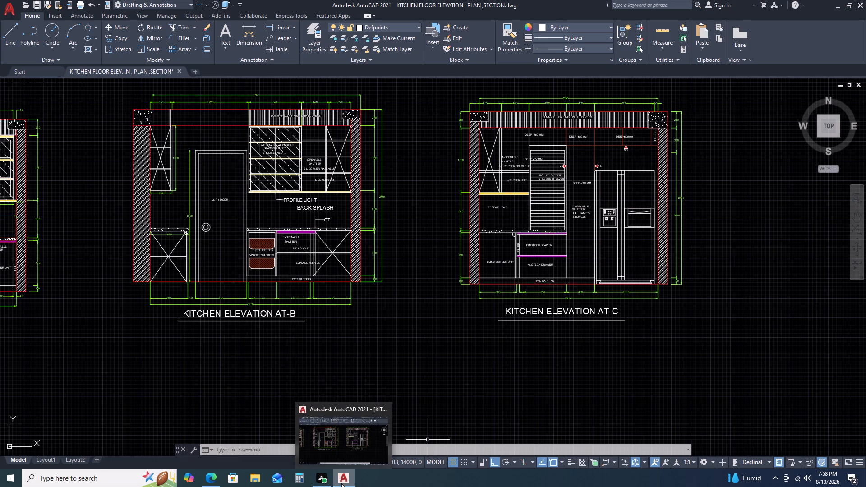
pyautogui.scroll(2, 611, 240)
pyautogui.scroll(-3, 609, 238)
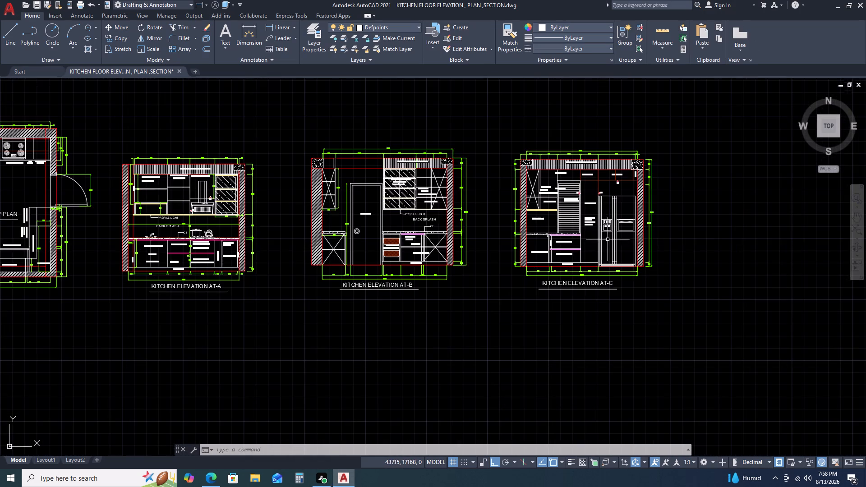
pyautogui.scroll(-2, 657, 257)
pyautogui.moveTo(663, 255); pyautogui.dragTo(642, 262, button='middle')
pyautogui.middleClick(620, 263)
pyautogui.scroll(1, 613, 262)
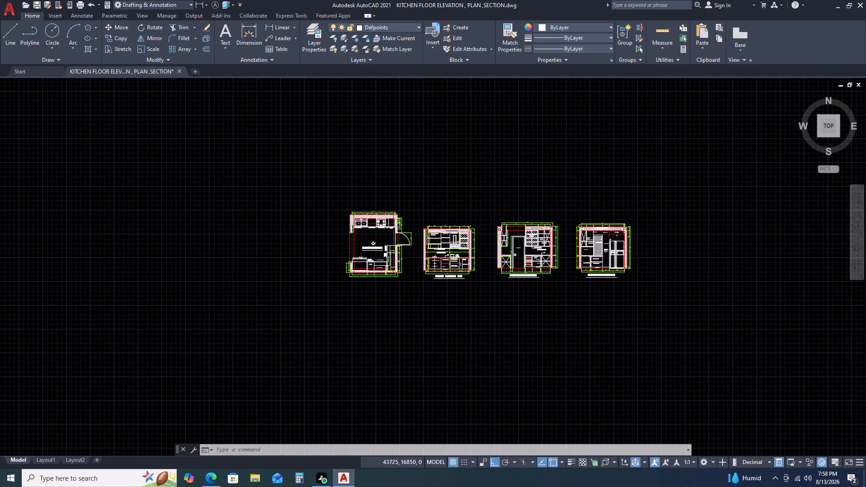
pyautogui.scroll(2, 613, 262)
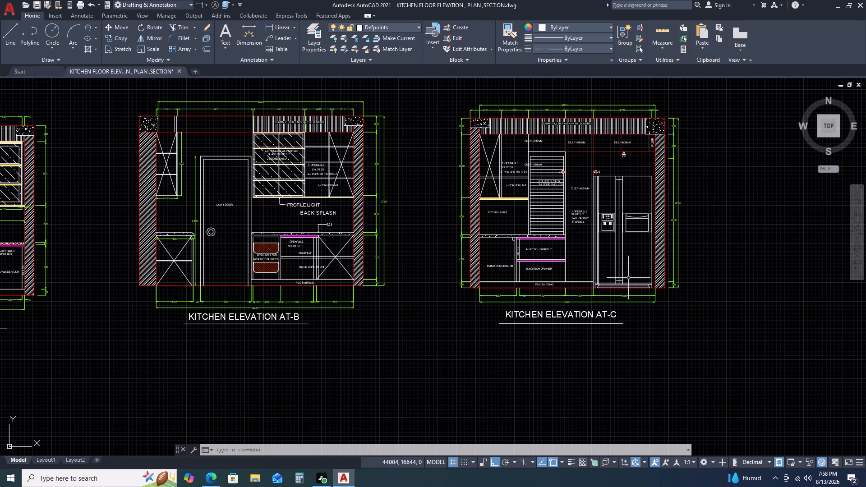
# Inspect Elevation AT-C's refrigerator base, adjoining hatched wall, skirting end and nearby dimensions.
pyautogui.scroll(4, 661, 283)
pyautogui.scroll(-3, 680, 253)
pyautogui.scroll(5, 666, 257)
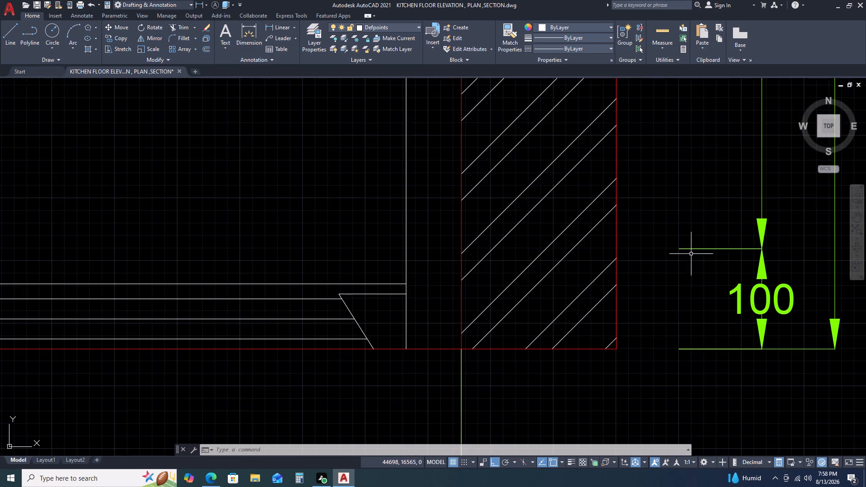
pyautogui.scroll(-4, 692, 249)
pyautogui.scroll(3, 513, 263)
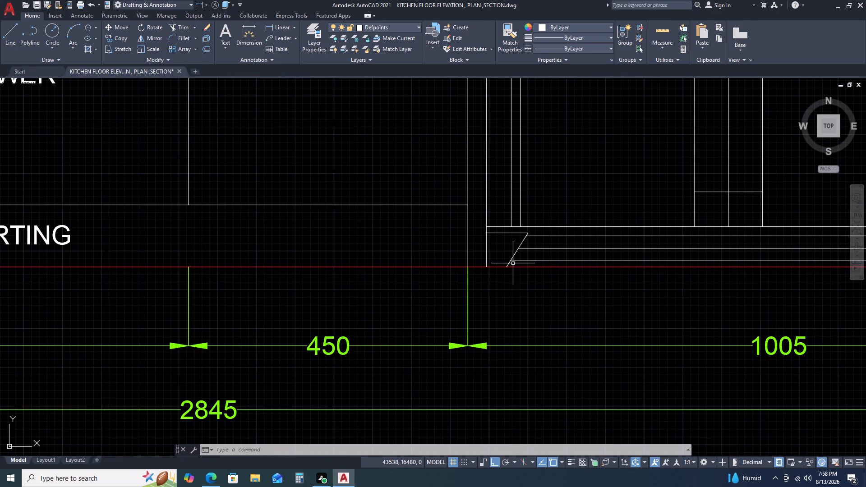
pyautogui.scroll(-5, 532, 231)
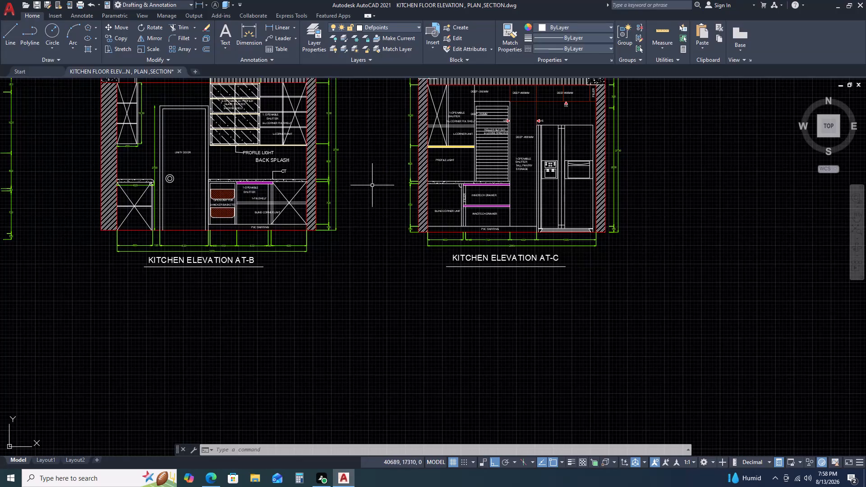
# Inspect the concrete beam beside Elevation AT-B's louvered dummy filler, checking the properties of the beam's vertical edge line.
pyautogui.scroll(-3, 373, 194)
pyautogui.scroll(2, 334, 173)
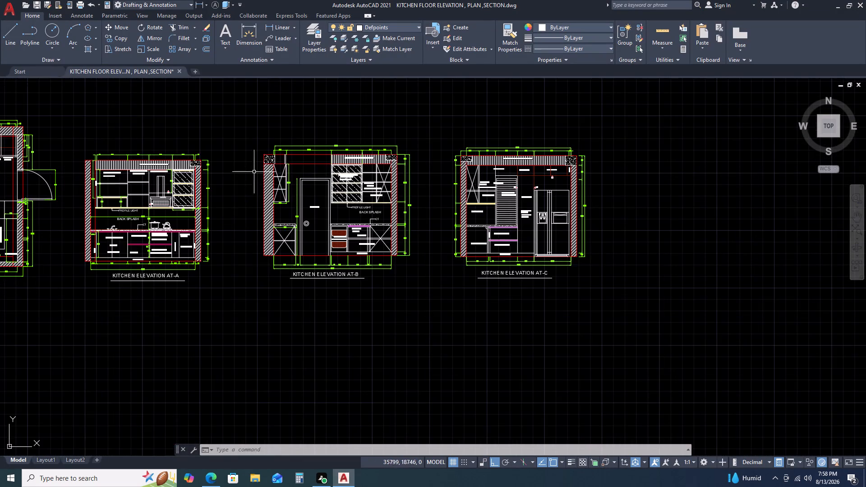
pyautogui.scroll(3, 287, 150)
pyautogui.scroll(-3, 334, 198)
pyautogui.scroll(2, 395, 196)
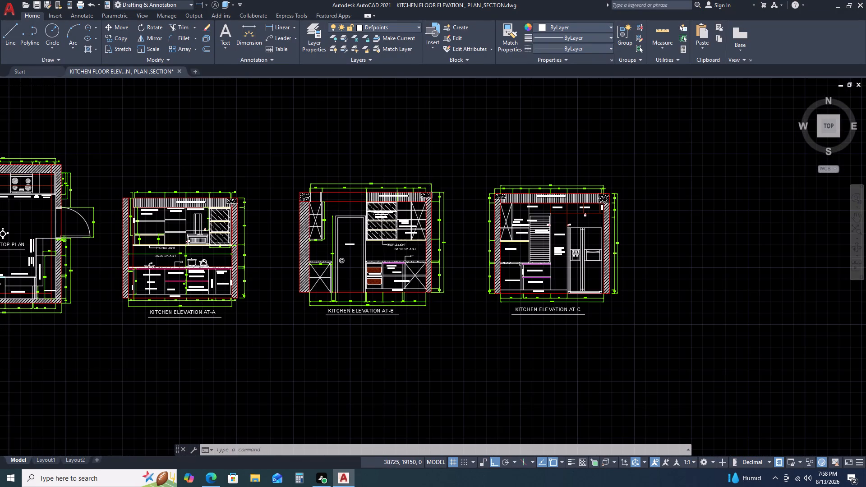
pyautogui.scroll(2, 395, 196)
pyautogui.scroll(2, 493, 188)
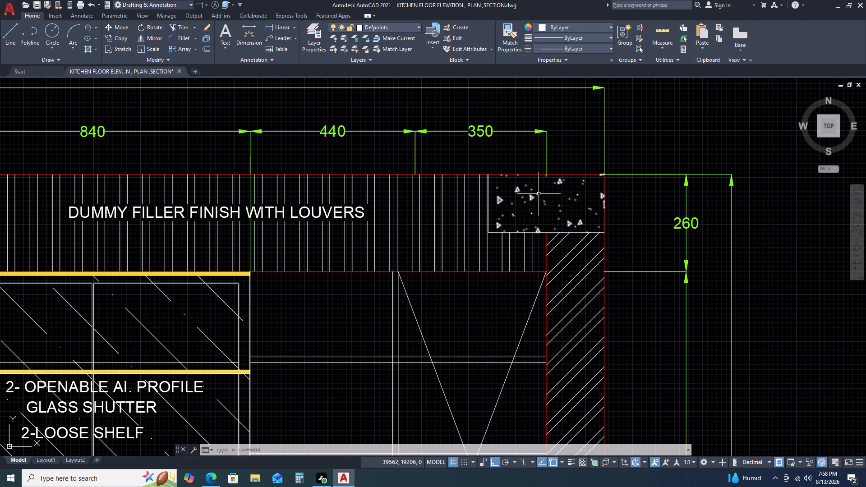
pyautogui.scroll(3, 483, 227)
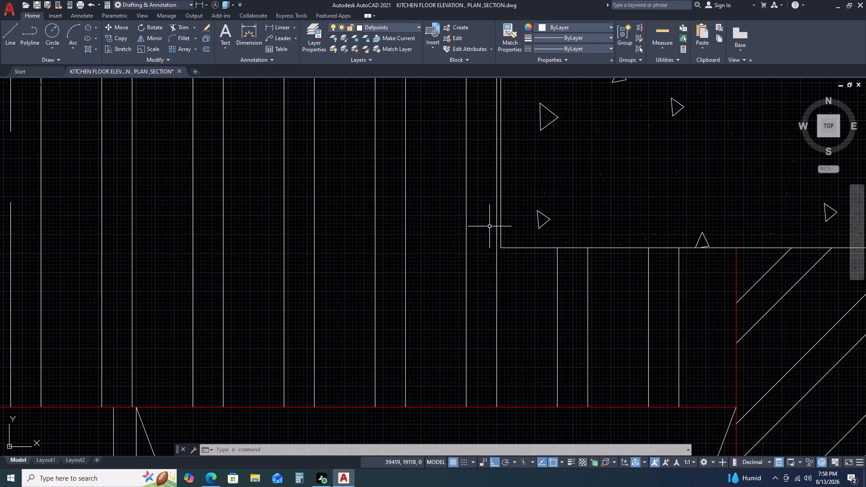
pyautogui.scroll(2, 500, 234)
pyautogui.click(500, 234)
pyautogui.scroll(-4, 478, 230)
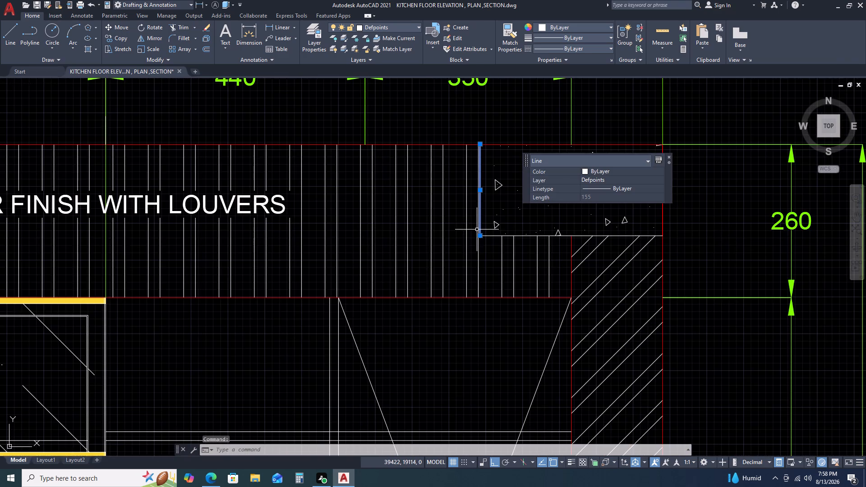
pyautogui.scroll(1, 479, 192)
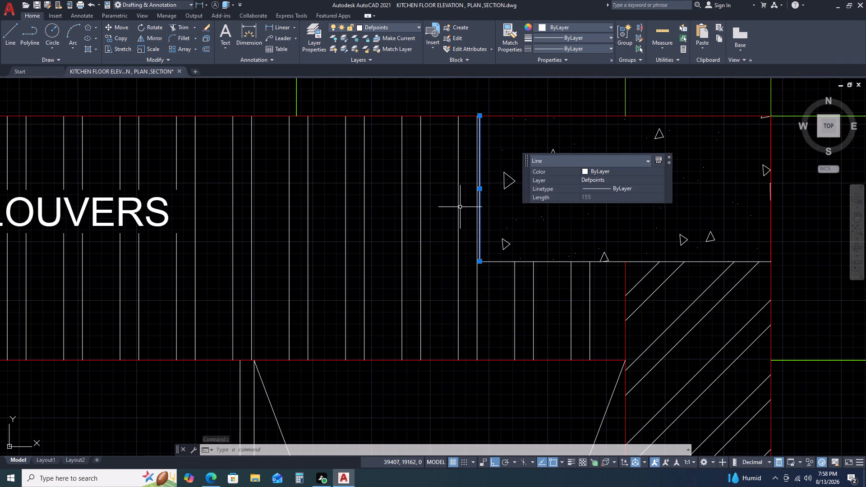
pyautogui.press('Escape')
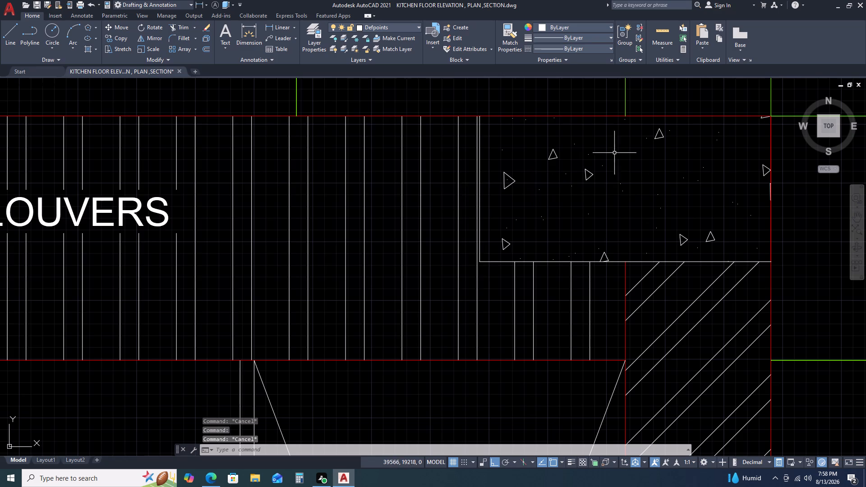
pyautogui.scroll(-2, 616, 151)
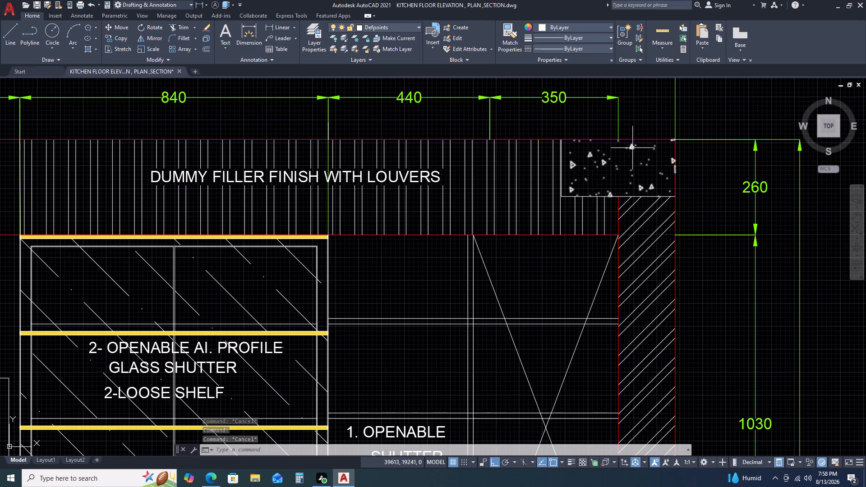
pyautogui.scroll(5, 632, 148)
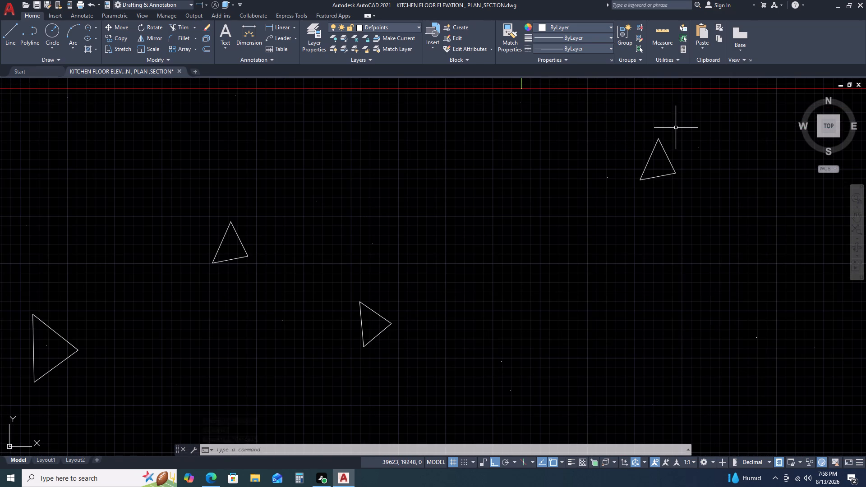
pyautogui.scroll(-11, 526, 165)
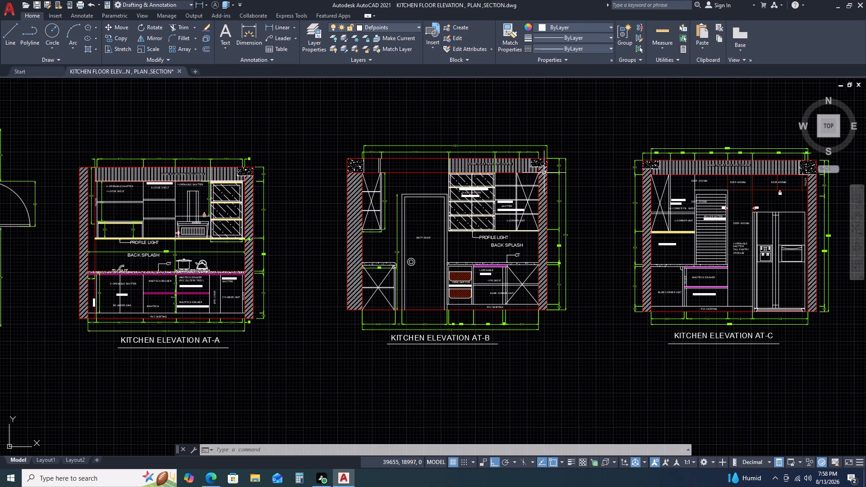
pyautogui.scroll(-1, 545, 173)
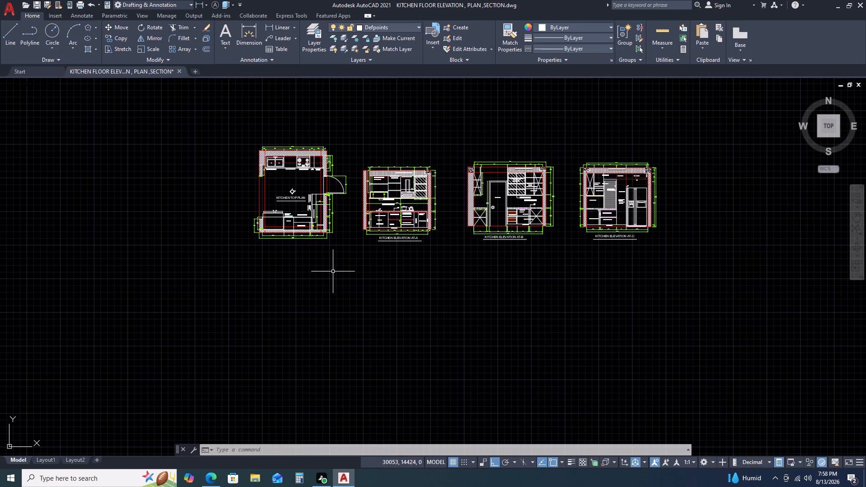
# Inspect the Kitchen Top Plan's lower wall, tall unit, roller shutter and L-corner unit with the surrounding dimensions.
pyautogui.scroll(3, 254, 214)
pyautogui.scroll(2, 343, 179)
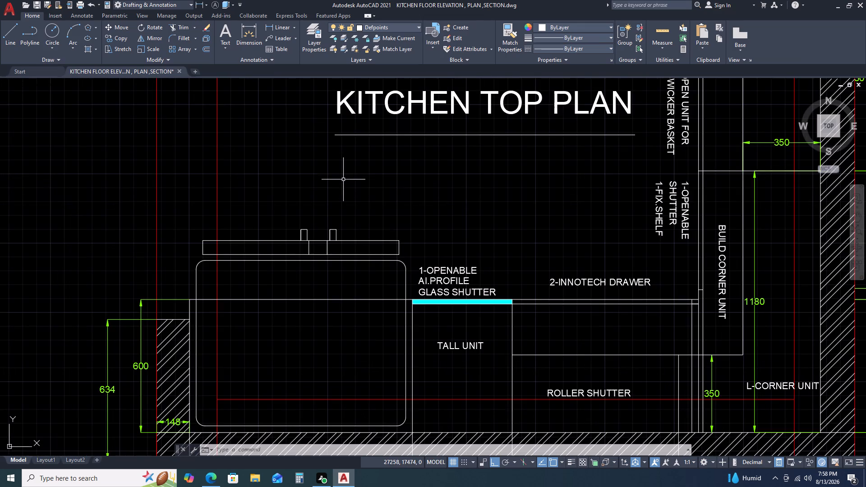
pyautogui.scroll(-3, 343, 179)
pyautogui.scroll(3, 303, 257)
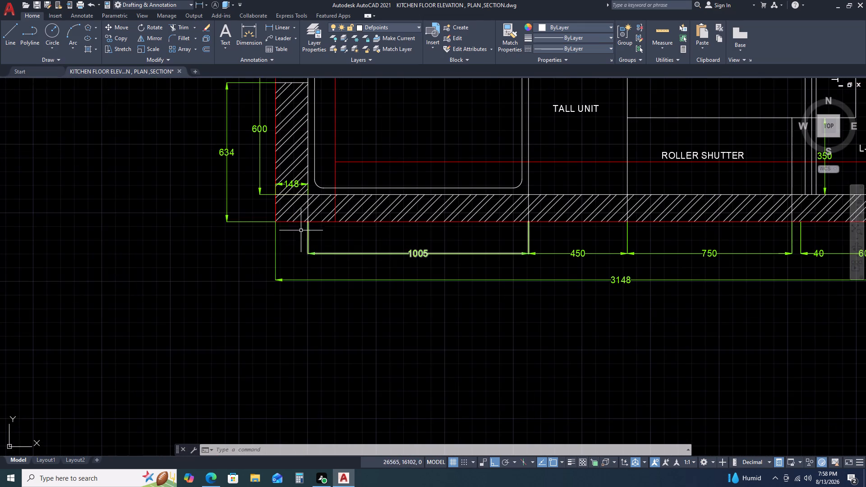
pyautogui.scroll(3, 295, 188)
pyautogui.scroll(-4, 295, 187)
pyautogui.scroll(-1, 332, 221)
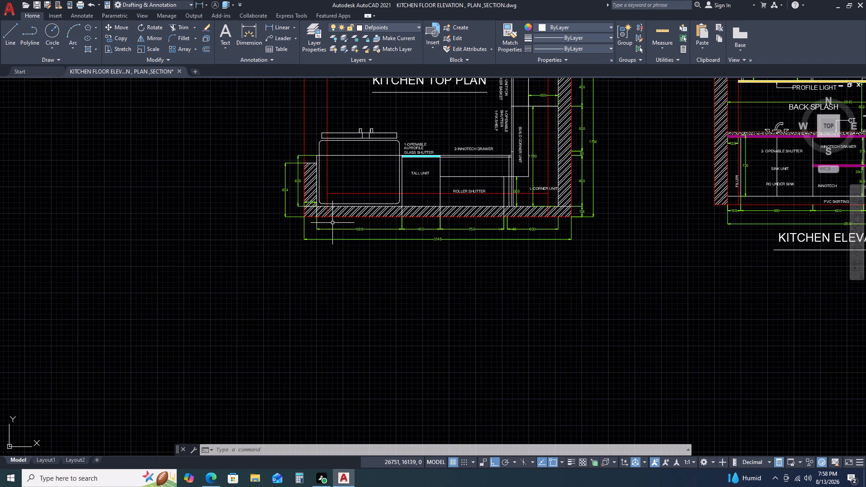
pyautogui.scroll(3, 557, 182)
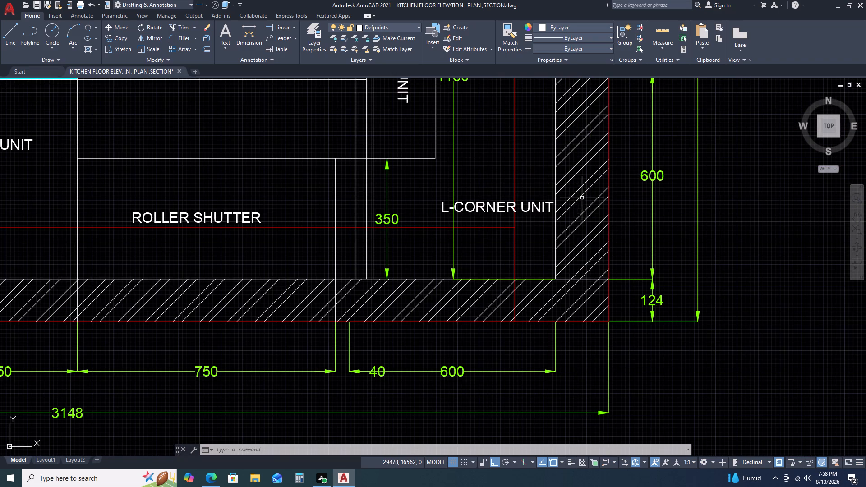
pyautogui.scroll(-2, 608, 197)
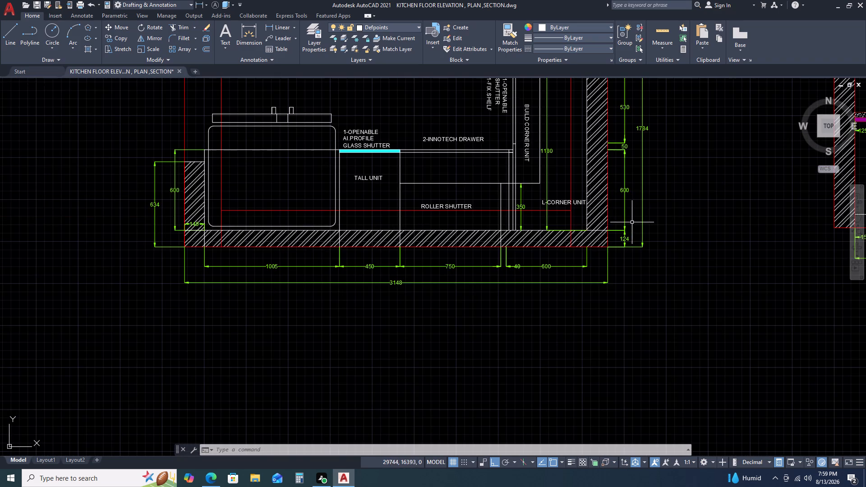
pyautogui.scroll(-1, 632, 225)
pyautogui.scroll(2, 631, 233)
pyautogui.scroll(-3, 646, 200)
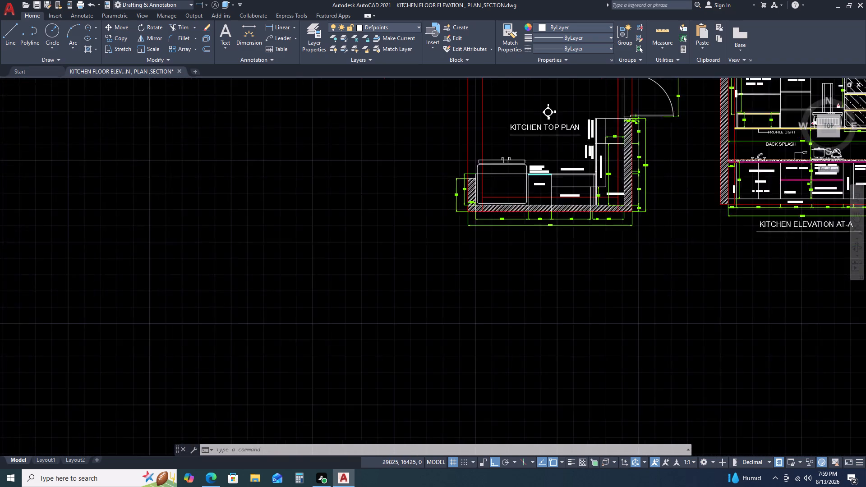
# Review the whole Kitchen Top Plan alongside Elevation AT-A's labels, dimensions and title.
pyautogui.scroll(-1, 646, 200)
pyautogui.middleClick(608, 217)
pyautogui.moveTo(596, 222); pyautogui.dragTo(575, 228, button='middle')
pyautogui.middleClick(562, 231)
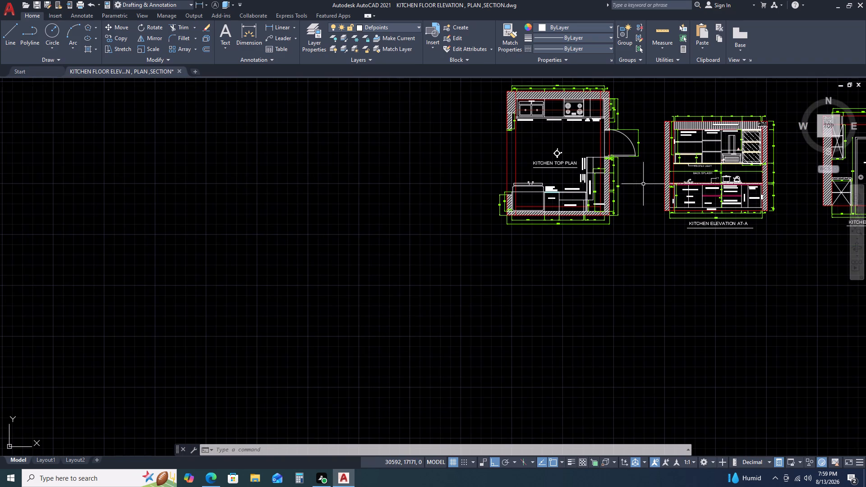
pyautogui.moveTo(643, 184); pyautogui.dragTo(571, 209, button='middle')
pyautogui.moveTo(552, 212); pyautogui.dragTo(547, 214, button='middle')
pyautogui.middleClick(546, 214)
pyautogui.scroll(2, 720, 172)
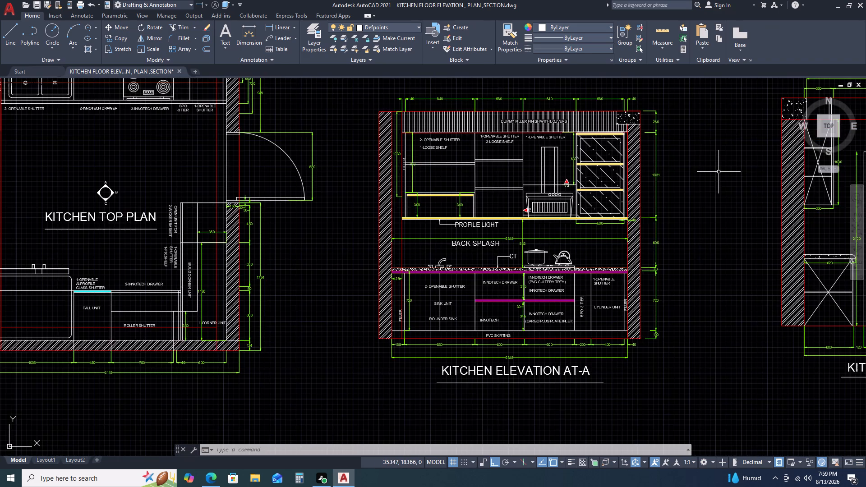
pyautogui.scroll(-3, 719, 172)
pyautogui.moveTo(718, 172); pyautogui.dragTo(597, 194, button='middle')
pyautogui.scroll(-1, 709, 200)
pyautogui.scroll(2, 706, 218)
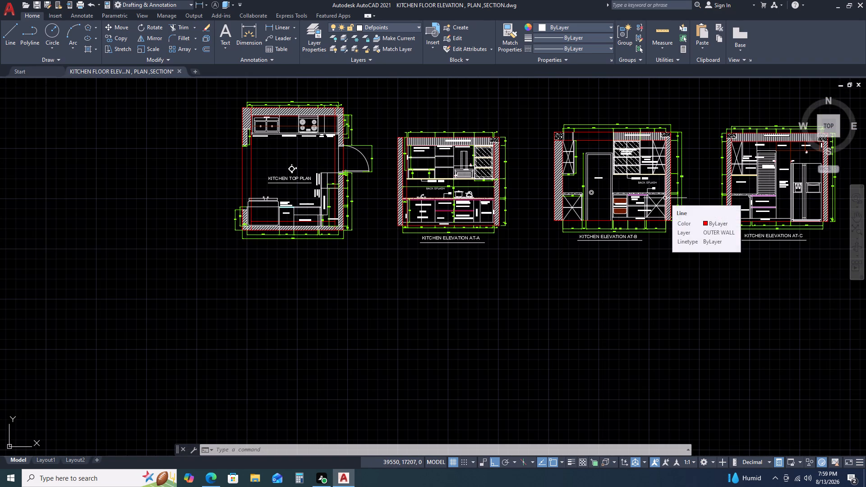
# Review Elevations AT-B and AT-C, comparing their walls, dimensions and titles with the whole drawing row.
pyautogui.scroll(2, 675, 175)
pyautogui.scroll(-3, 671, 176)
pyautogui.moveTo(673, 177); pyautogui.dragTo(558, 212, button='middle')
pyautogui.scroll(-1, 578, 213)
pyautogui.scroll(3, 639, 216)
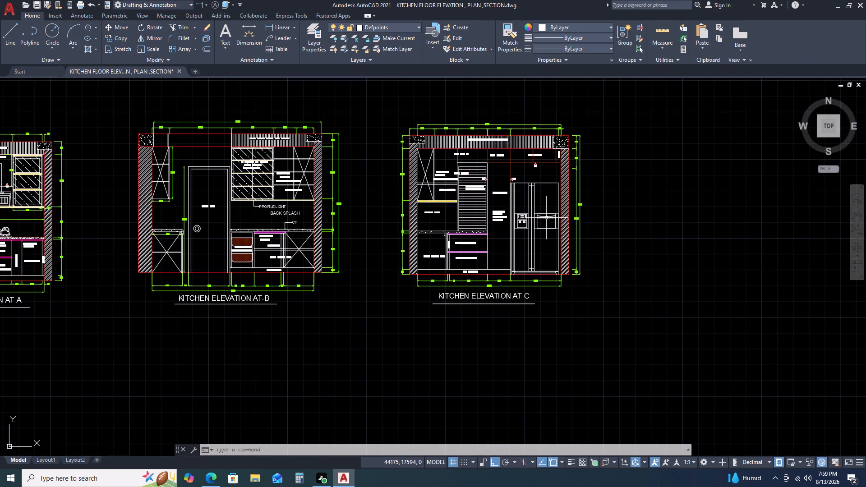
pyautogui.scroll(3, 546, 218)
pyautogui.scroll(-2, 594, 204)
pyautogui.scroll(-3, 632, 209)
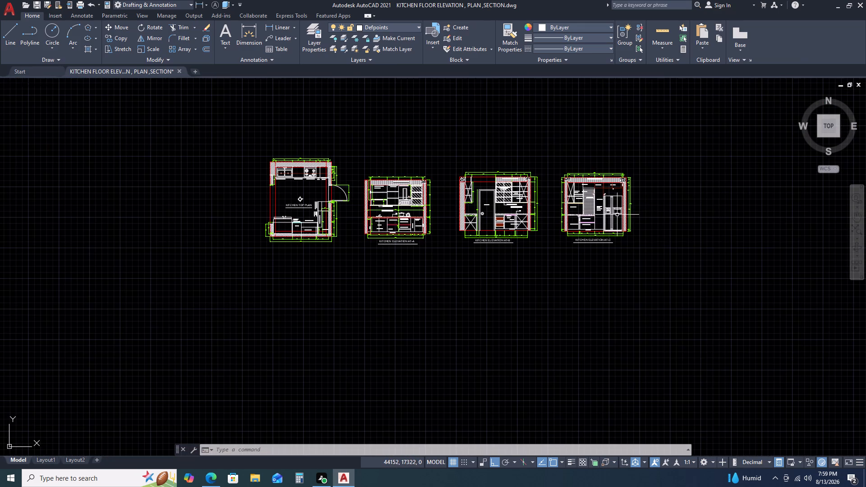
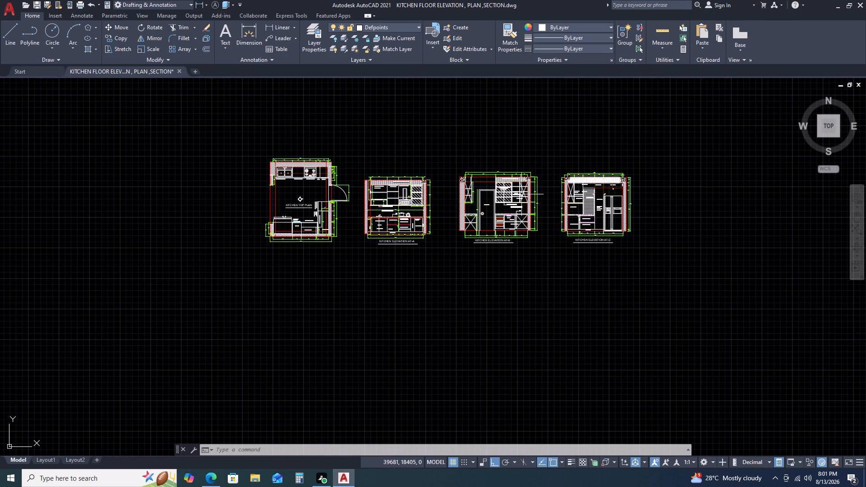
# Inspect Elevation AT-C's upper section, including the louvered dummy filler, concrete beam, DEEP-600MM labels and adjoining dimensions.
pyautogui.scroll(3, 585, 168)
pyautogui.scroll(-3, 448, 211)
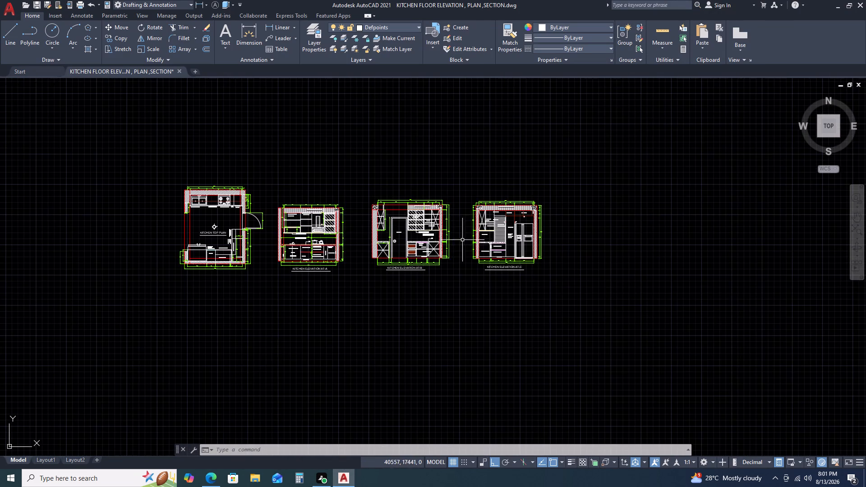
pyautogui.scroll(3, 530, 208)
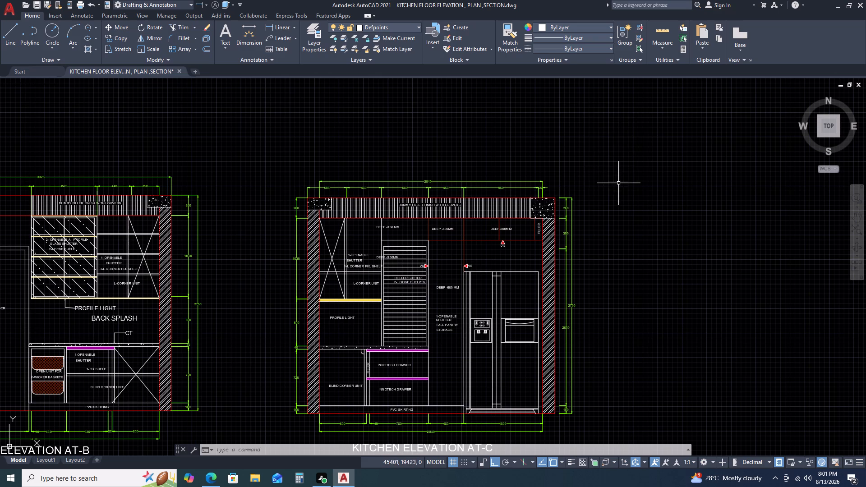
pyautogui.scroll(-3, 618, 186)
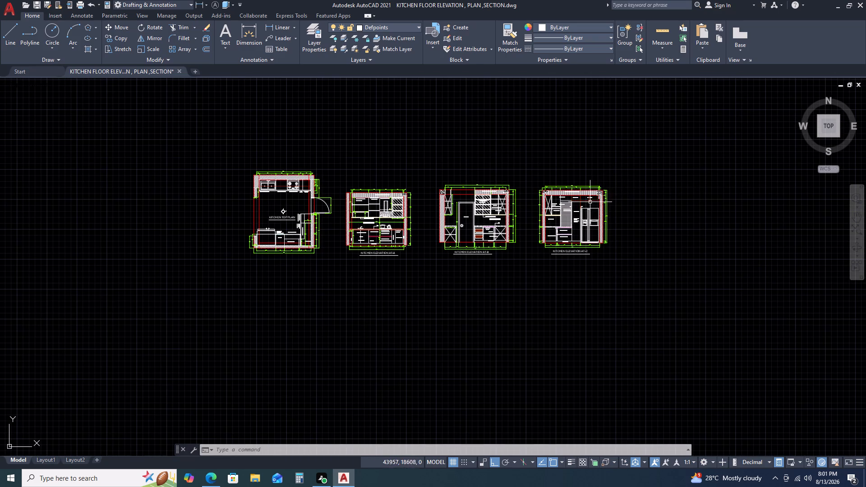
pyautogui.scroll(3, 604, 192)
pyautogui.scroll(3, 562, 226)
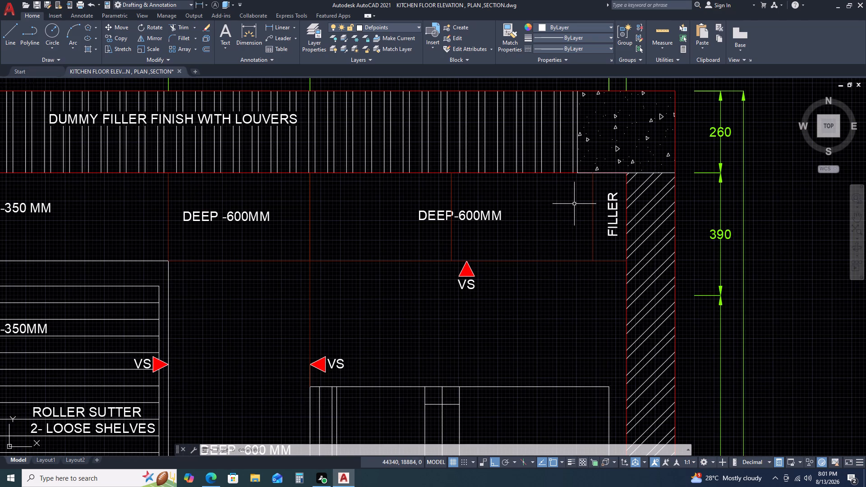
pyautogui.scroll(-2, 674, 186)
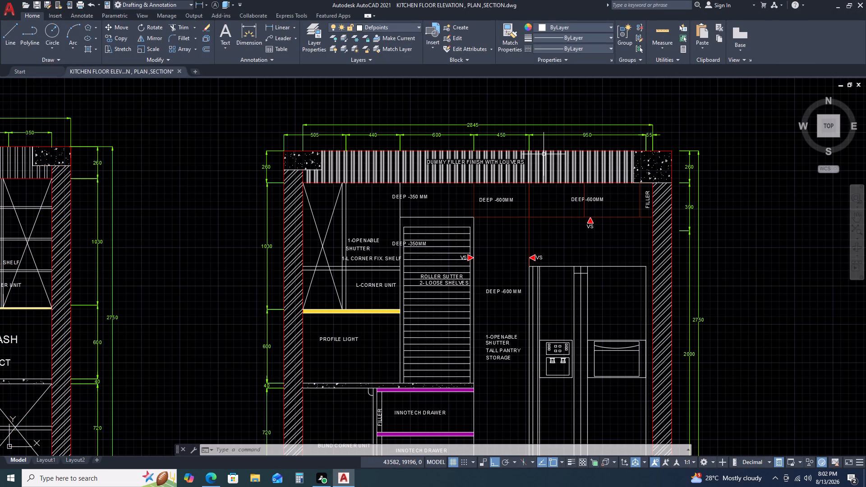
pyautogui.scroll(-3, 483, 179)
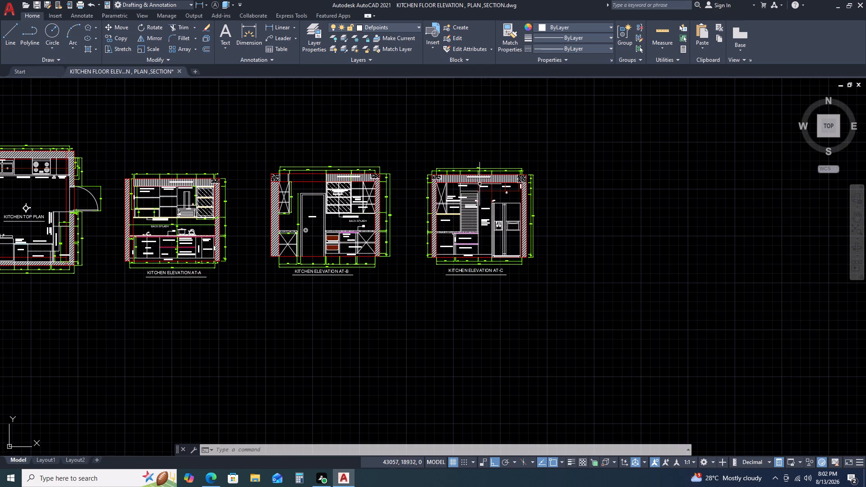
pyautogui.scroll(1, 374, 166)
pyautogui.scroll(-2, 371, 180)
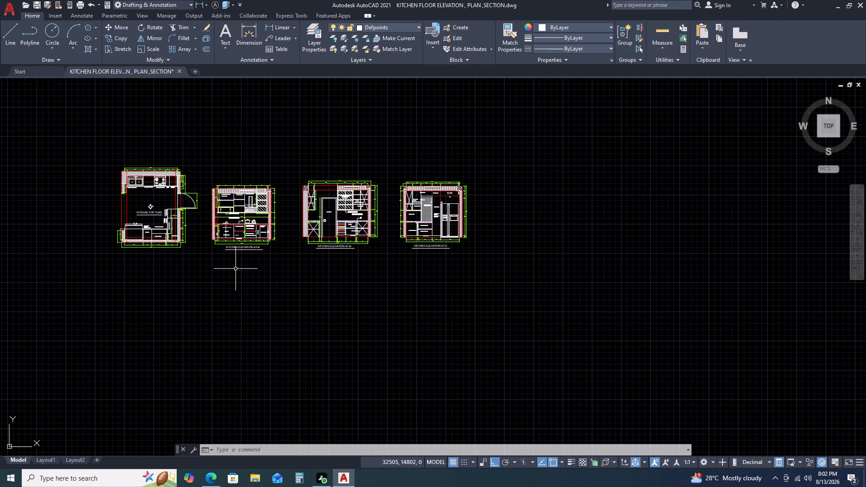
# Review the Kitchen Top Plan and Elevations AT-A, AT-B and AT-C together, comparing their walls, dimensions and titles.
pyautogui.scroll(4, 124, 182)
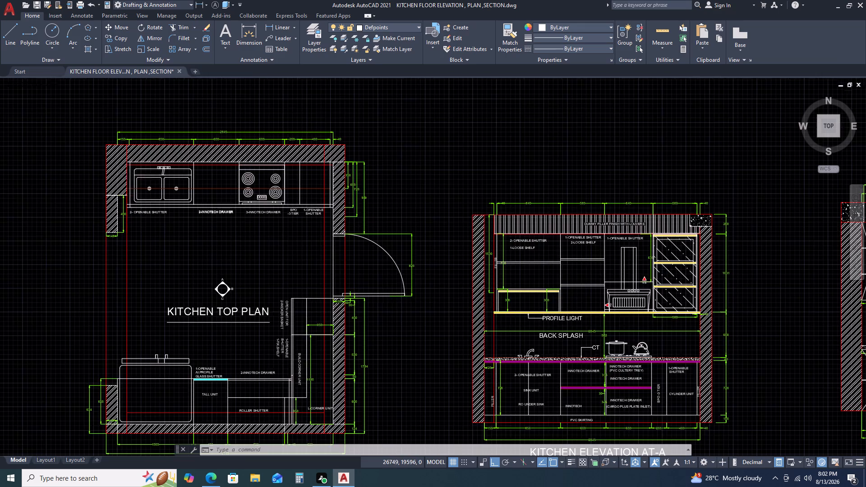
pyautogui.scroll(-3, 423, 114)
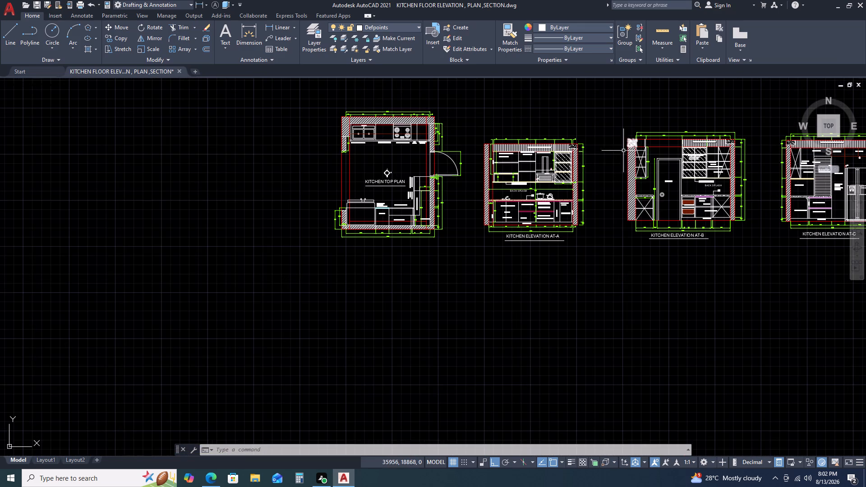
pyautogui.scroll(3, 613, 156)
pyautogui.scroll(-3, 592, 134)
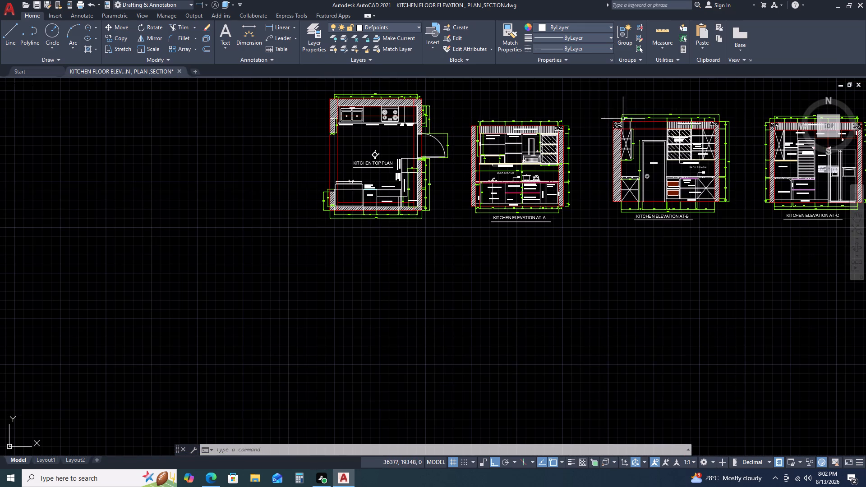
pyautogui.scroll(-2, 661, 111)
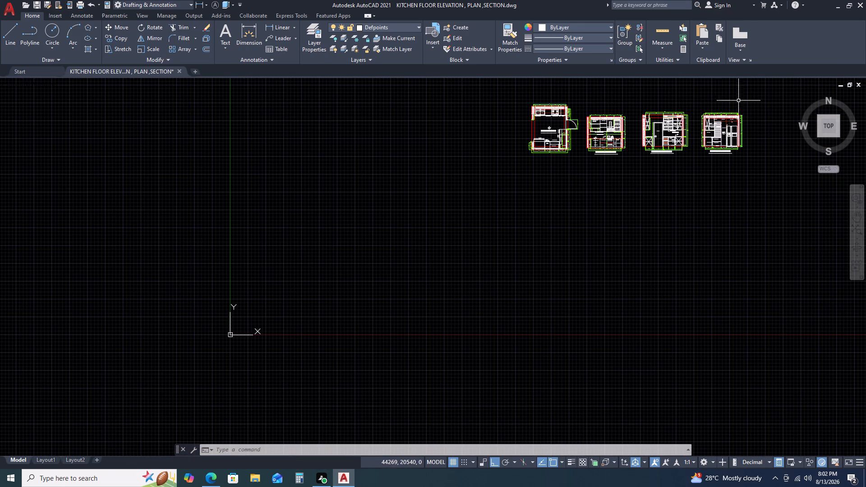
pyautogui.scroll(4, 756, 104)
pyautogui.scroll(-3, 698, 120)
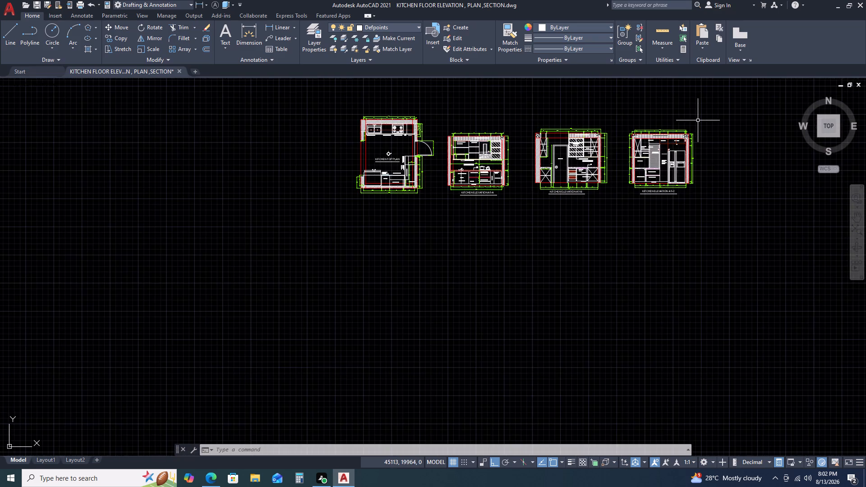
pyautogui.scroll(2, 683, 123)
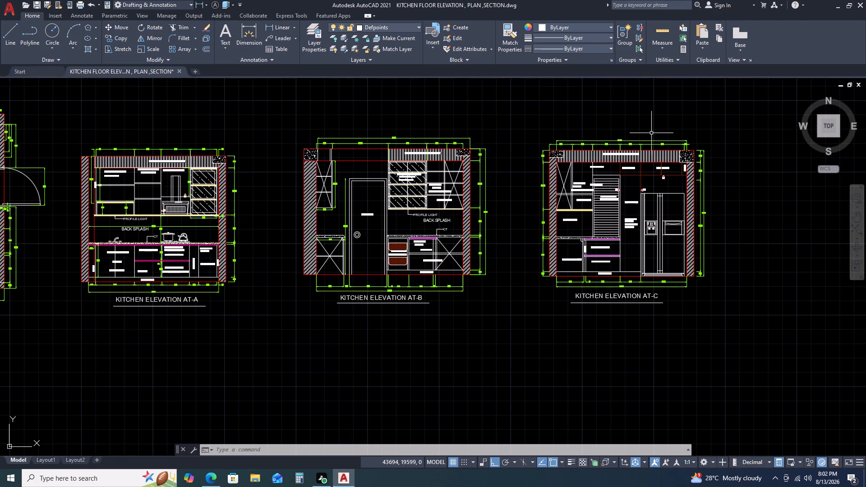
pyautogui.scroll(2, 547, 158)
pyautogui.scroll(-2, 617, 110)
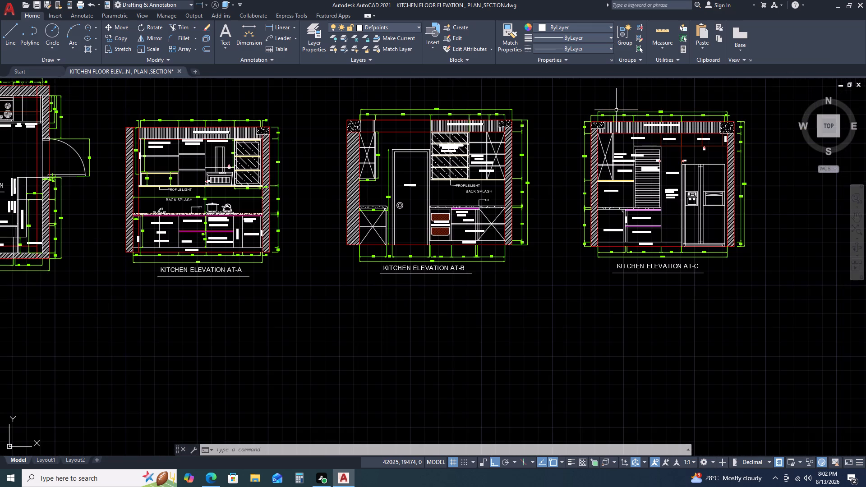
pyautogui.scroll(-1, 640, 102)
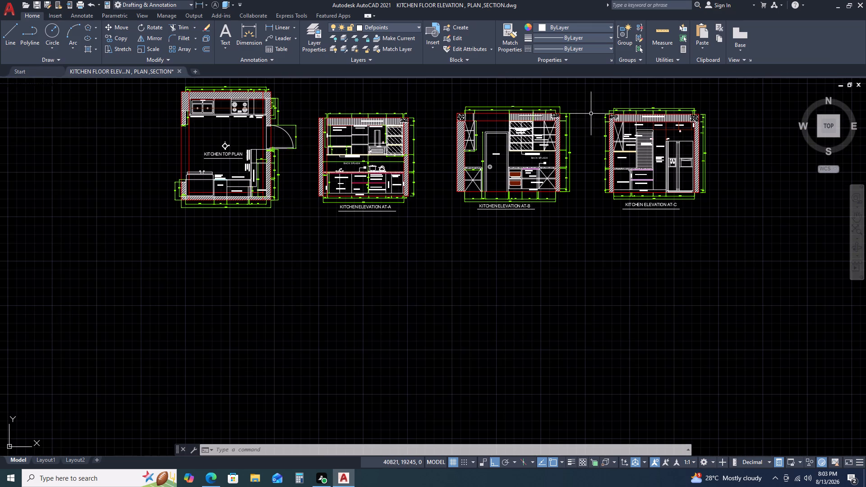
pyautogui.scroll(-2, 591, 114)
pyautogui.scroll(4, 530, 69)
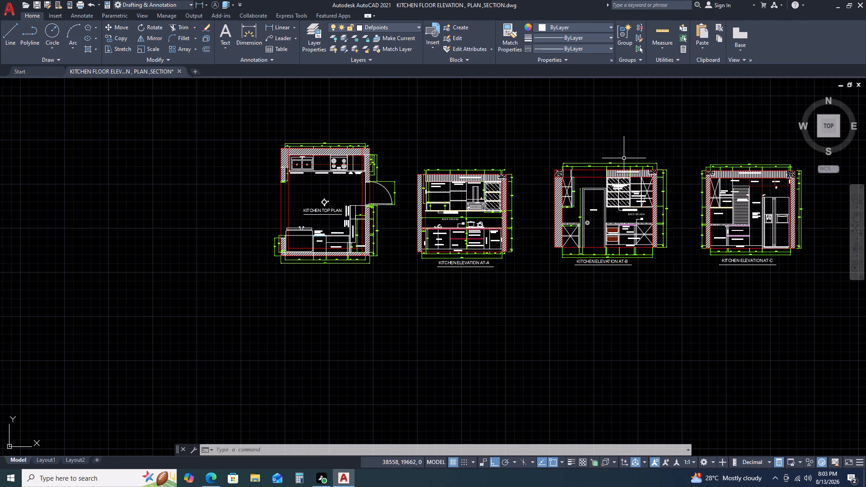
# Examine the beam and ceiling zone above Elevation AT-B's unity door, and compare it with Elevation AT-C's louvered dummy filler.
pyautogui.scroll(4, 611, 167)
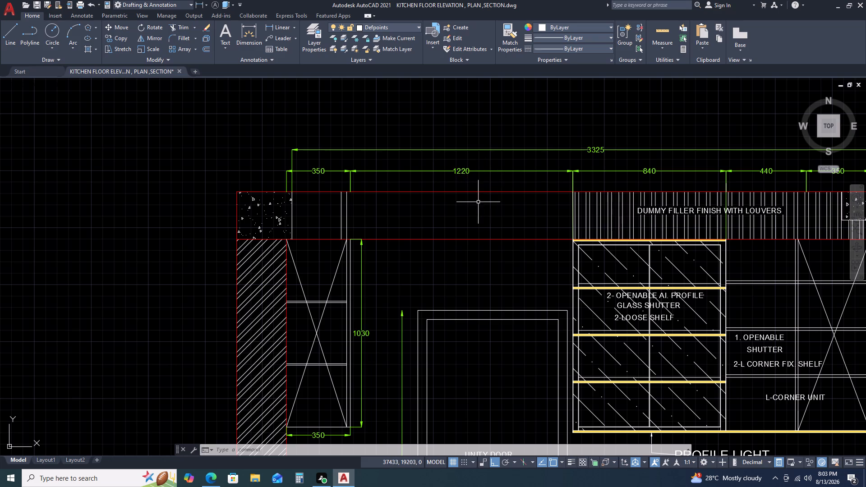
pyautogui.scroll(-1, 478, 219)
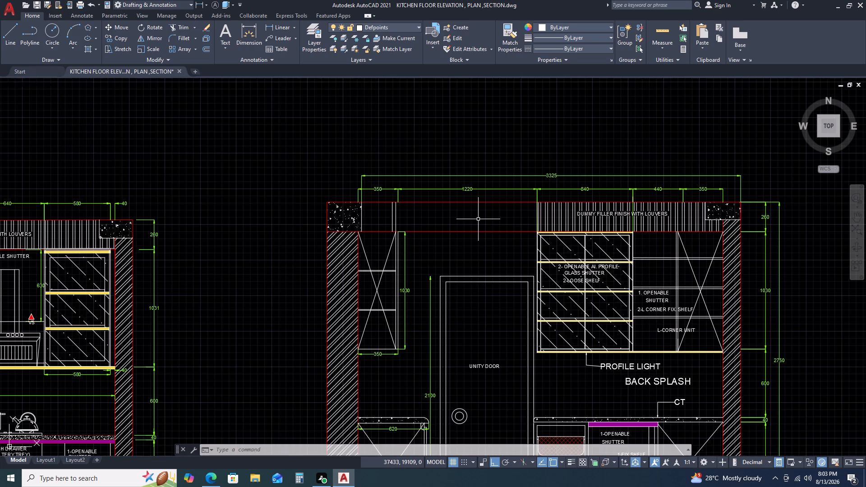
pyautogui.scroll(-2, 537, 152)
pyautogui.scroll(-1, 517, 209)
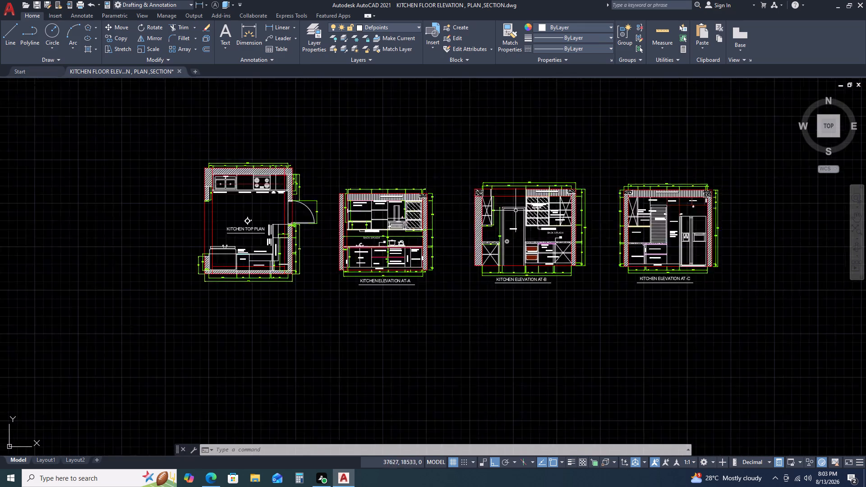
pyautogui.scroll(-1, 514, 212)
pyautogui.scroll(2, 656, 193)
pyautogui.scroll(5, 557, 216)
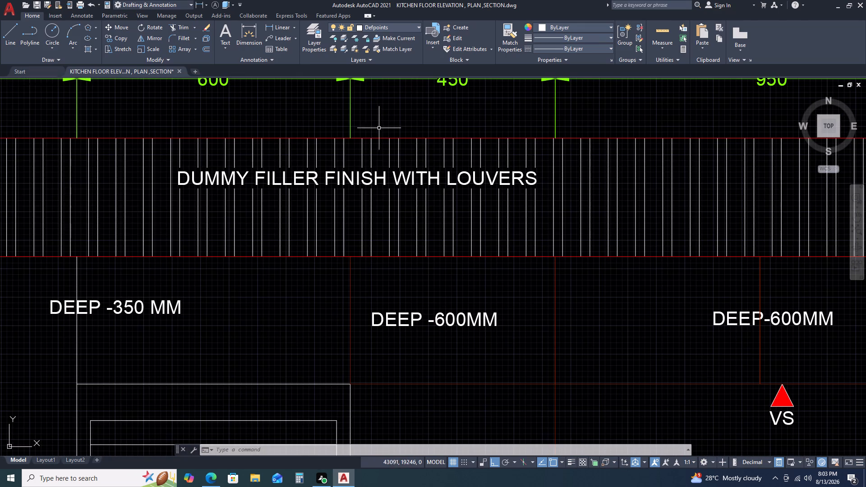
pyautogui.scroll(-4, 553, 121)
pyautogui.scroll(-2, 618, 186)
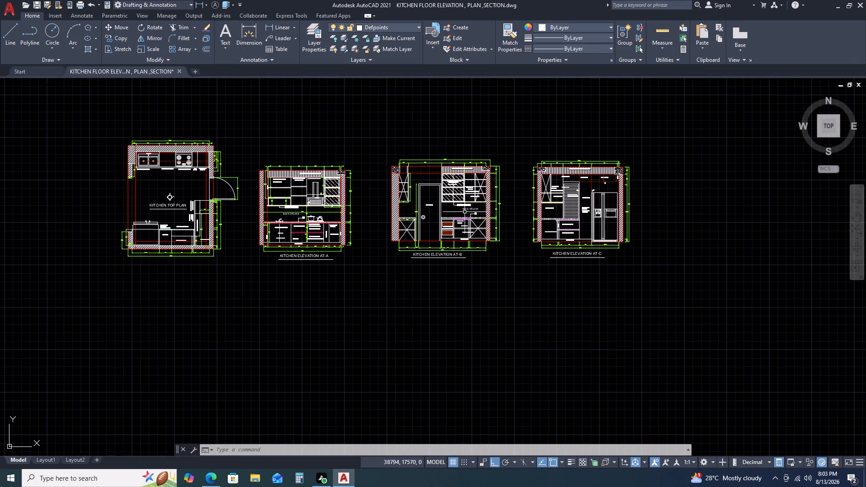
# Check the titles and lower dimensions of Elevations AT-B and AT-C, and the beam corner beside AT-B's L-corner unit.
pyautogui.scroll(2, 575, 250)
pyautogui.moveTo(632, 269); pyautogui.dragTo(639, 248, button='middle')
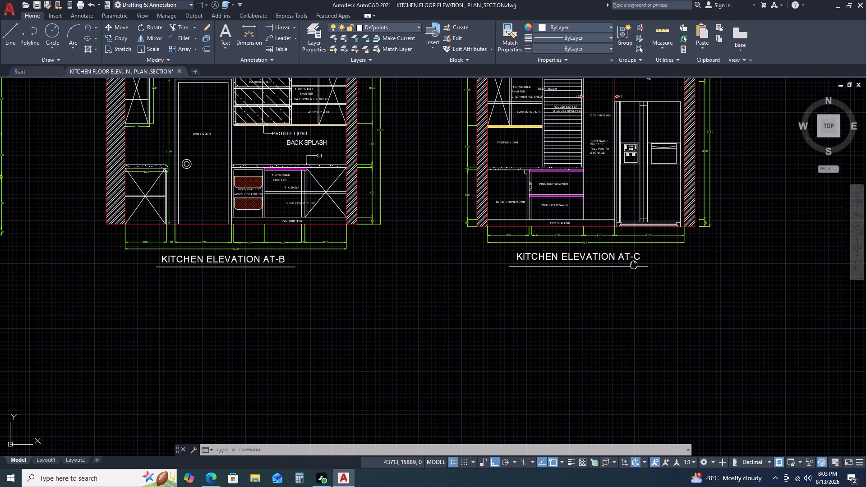
pyautogui.moveTo(639, 248); pyautogui.dragTo(643, 210, button='middle')
pyautogui.scroll(-3, 312, 191)
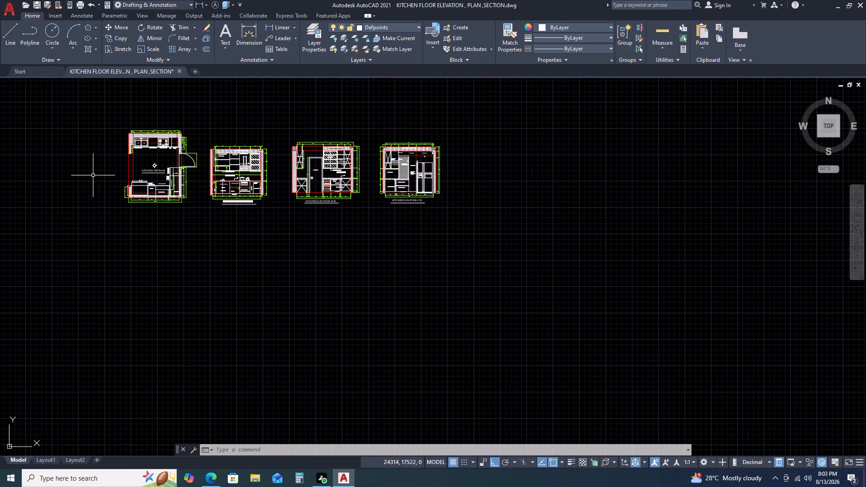
pyautogui.moveTo(16, 159); pyautogui.dragTo(136, 165, button='middle')
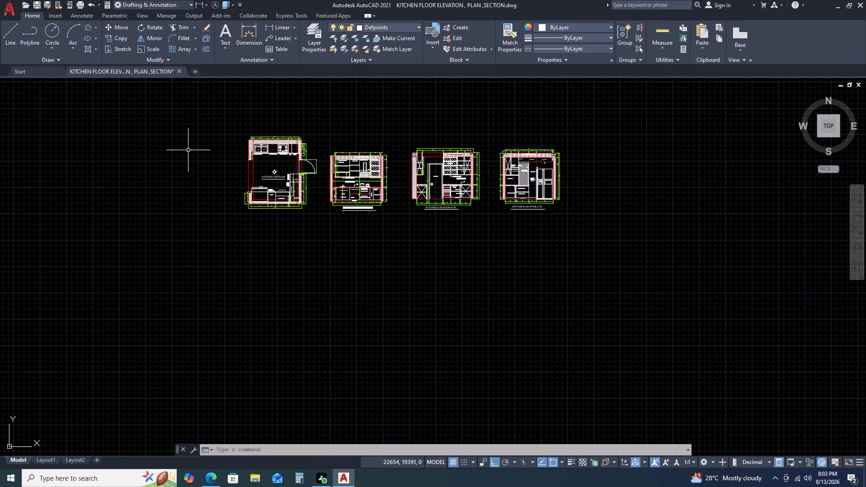
pyautogui.scroll(3, 275, 161)
pyautogui.scroll(-4, 528, 161)
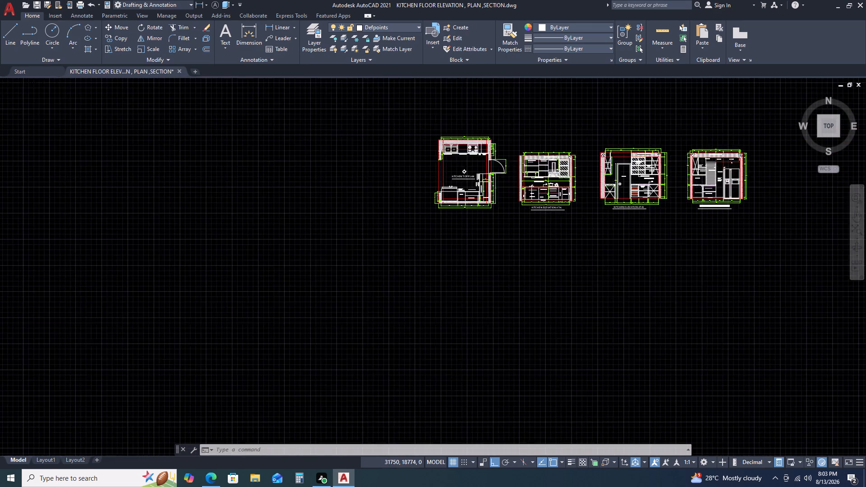
pyautogui.scroll(4, 609, 161)
pyautogui.scroll(3, 642, 125)
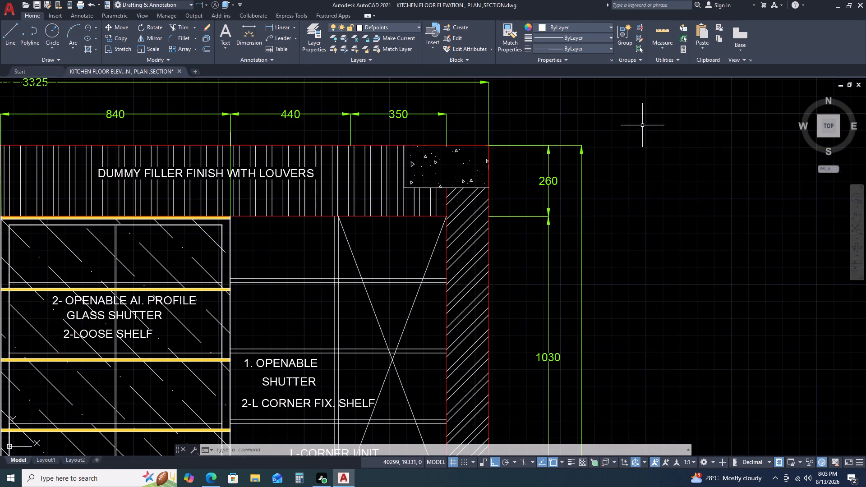
pyautogui.scroll(-6, 639, 125)
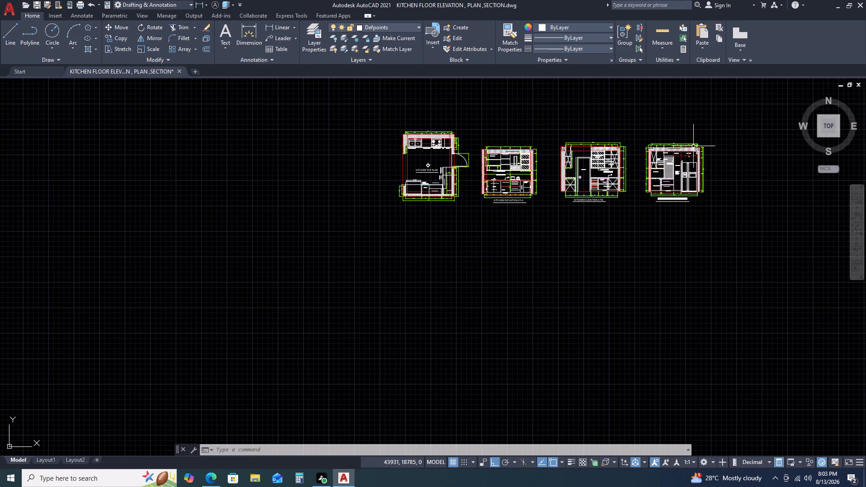
# Inspect Elevation AT-C's top dimension row, beams, hatched walls and unit labels against the neighbouring elevations.
pyautogui.scroll(4, 695, 142)
pyautogui.scroll(3, 638, 154)
pyautogui.scroll(-3, 428, 131)
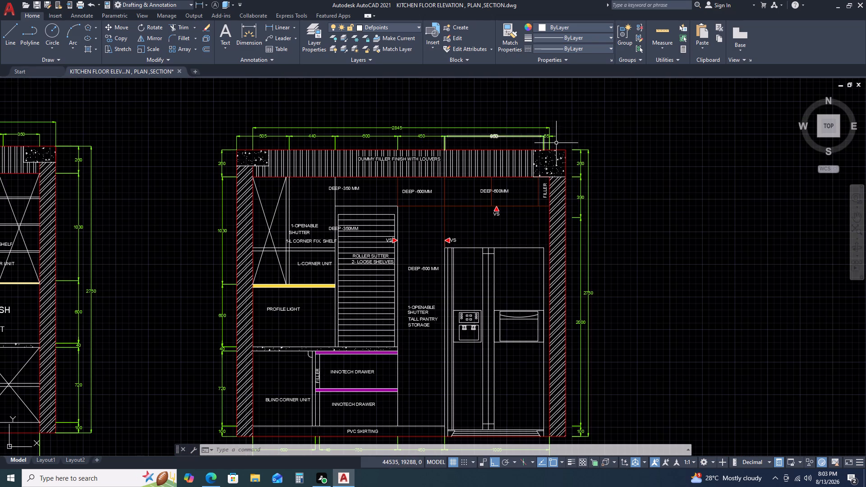
pyautogui.scroll(2, 556, 144)
pyautogui.scroll(-2, 555, 145)
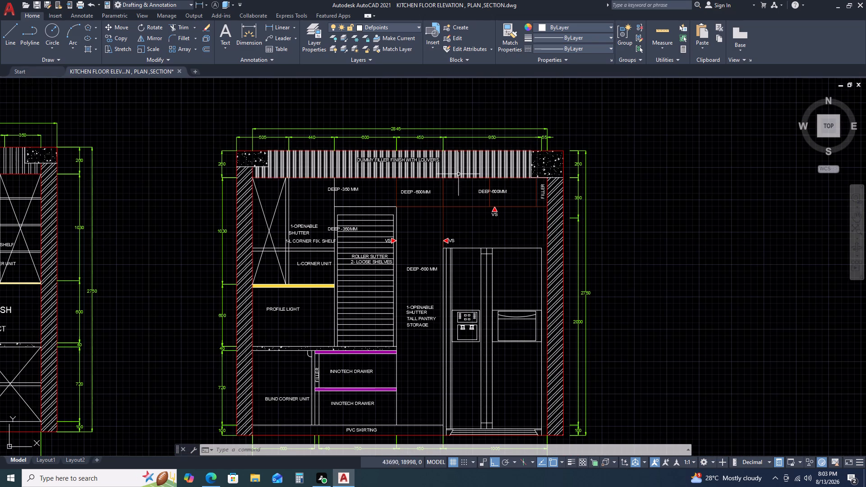
pyautogui.scroll(-2, 428, 134)
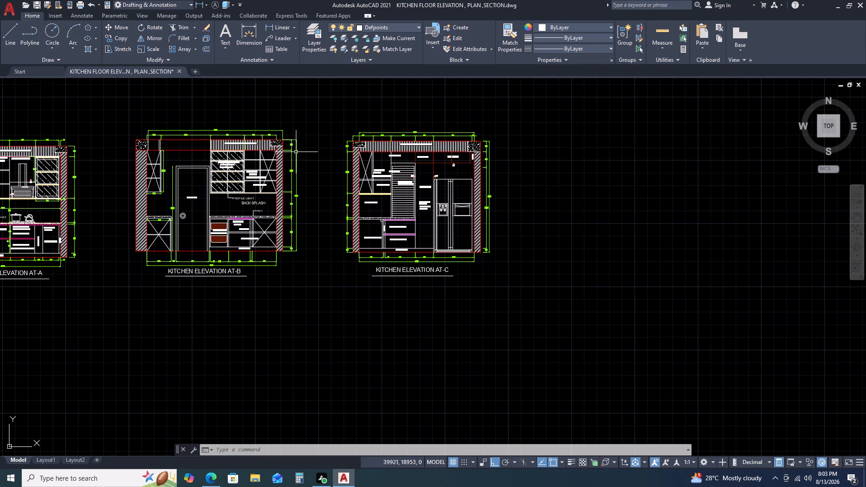
pyautogui.scroll(-2, 508, 145)
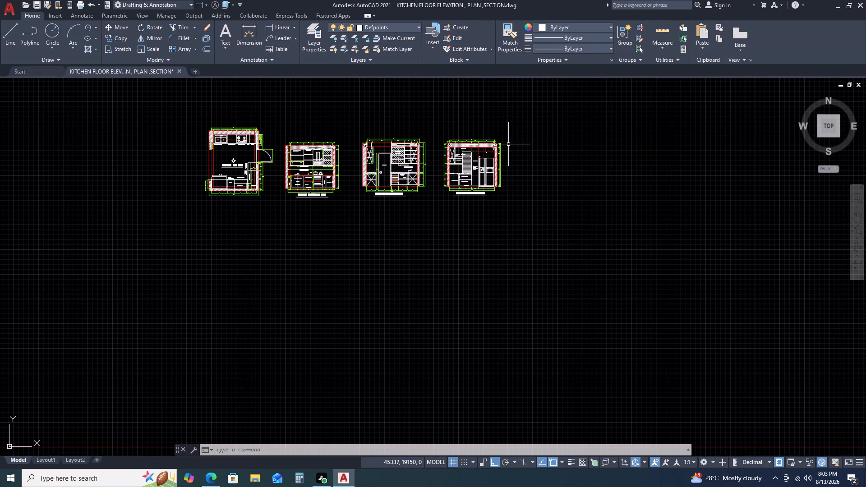
# Inspect the Kitchen Top Plan's sink and hob counter run, checking its dimensions, shutter and drawer labels, and adjoining walls.
pyautogui.scroll(1, 301, 119)
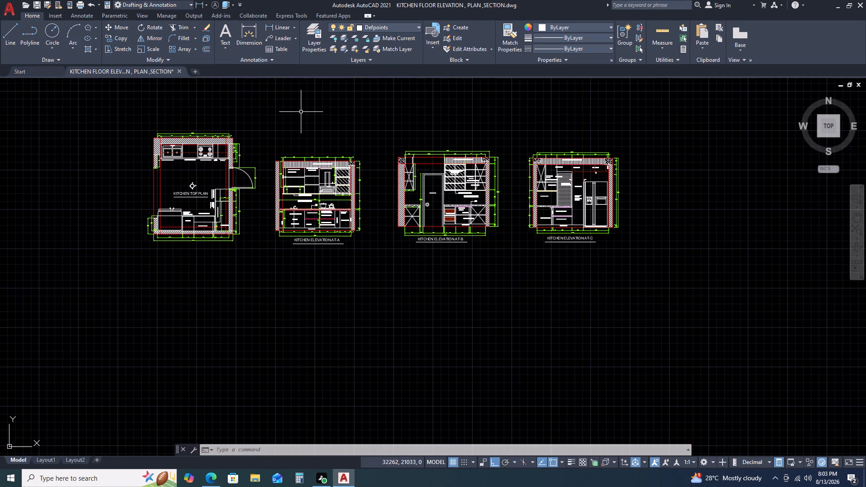
pyautogui.scroll(-2, 424, 114)
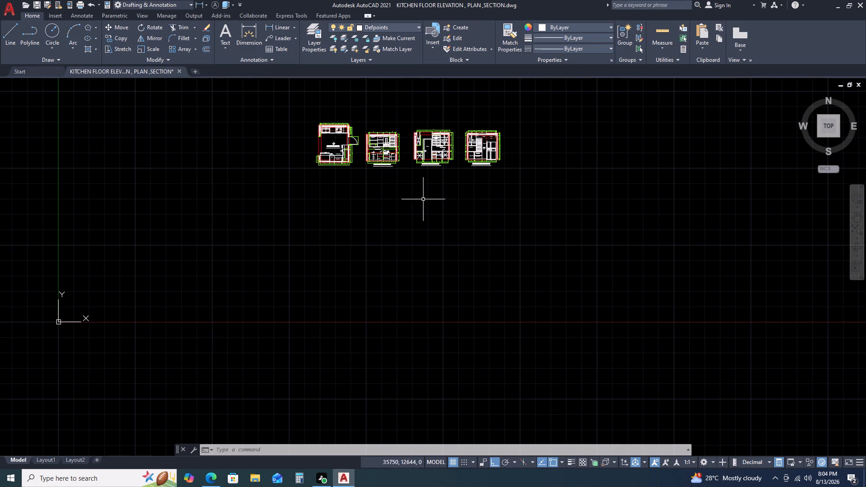
pyautogui.scroll(2, 311, 112)
pyautogui.scroll(2, 347, 162)
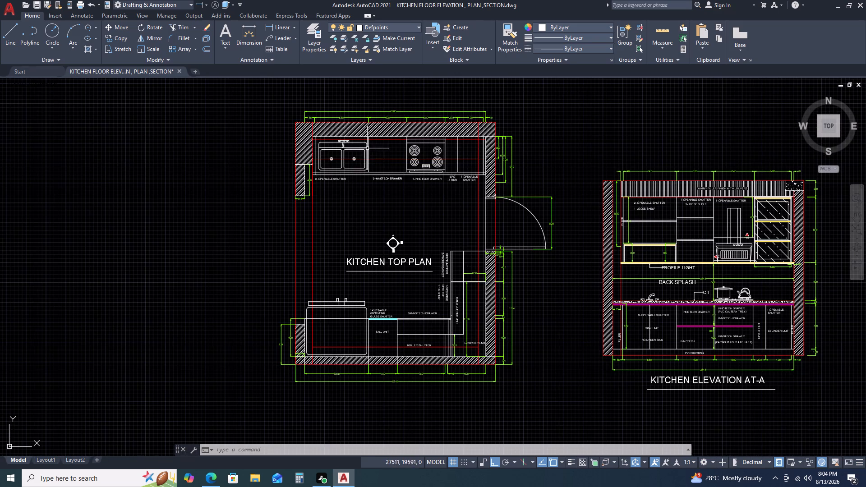
pyautogui.scroll(2, 386, 134)
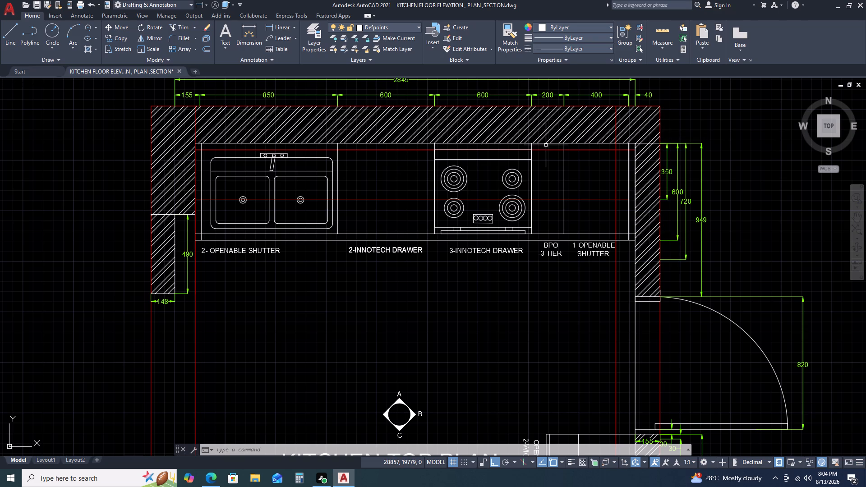
pyautogui.scroll(-3, 594, 203)
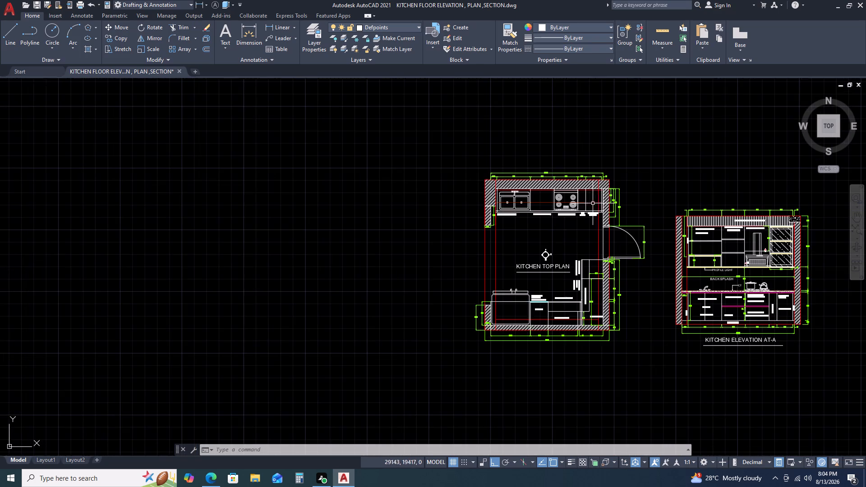
pyautogui.scroll(-1, 292, 469)
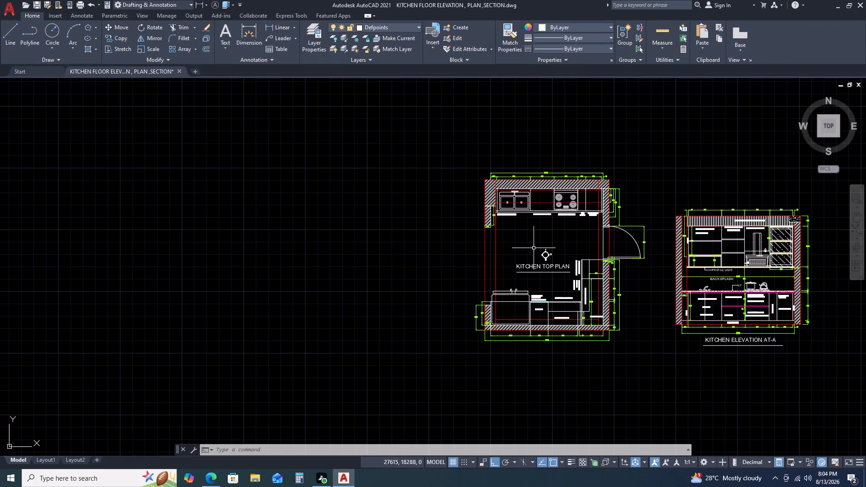
# Examine Elevation AT-A's chimney unit and VS markers, along with the surrounding shutters, profile light and back splash.
pyautogui.moveTo(657, 293); pyautogui.dragTo(470, 245, button='middle')
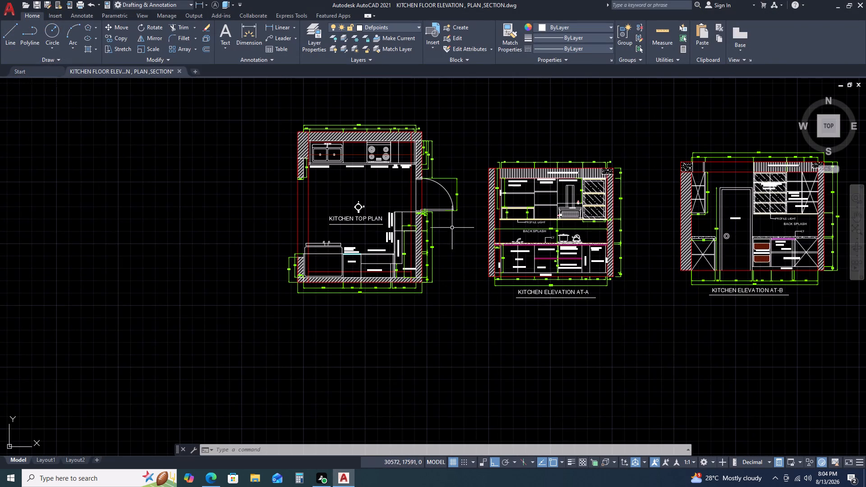
pyautogui.scroll(1, 625, 208)
pyautogui.scroll(5, 546, 178)
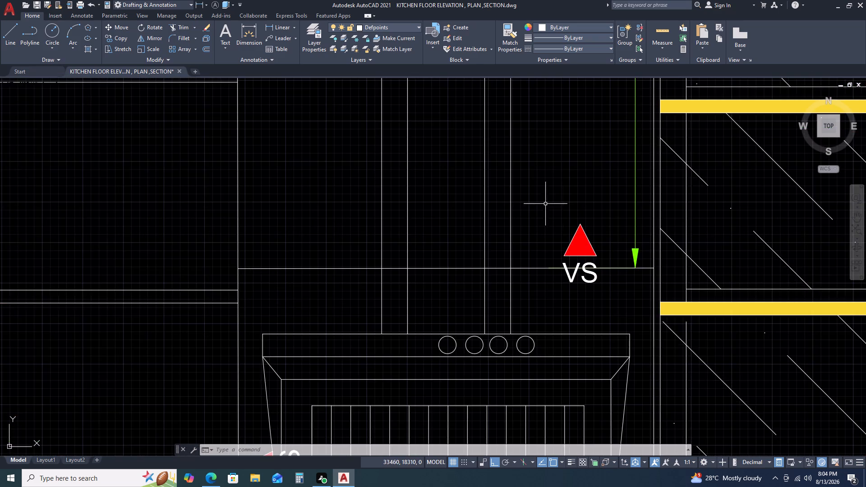
pyautogui.scroll(-4, 573, 211)
pyautogui.scroll(1, 523, 248)
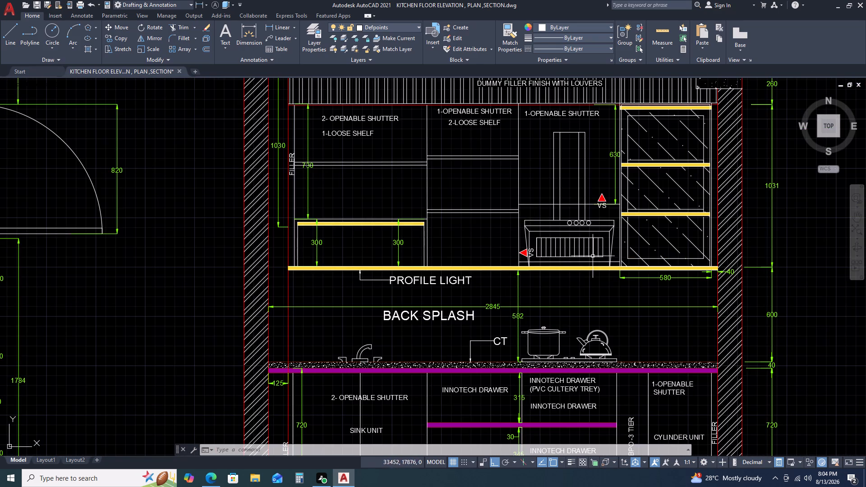
pyautogui.scroll(2, 570, 206)
pyautogui.scroll(-1, 586, 208)
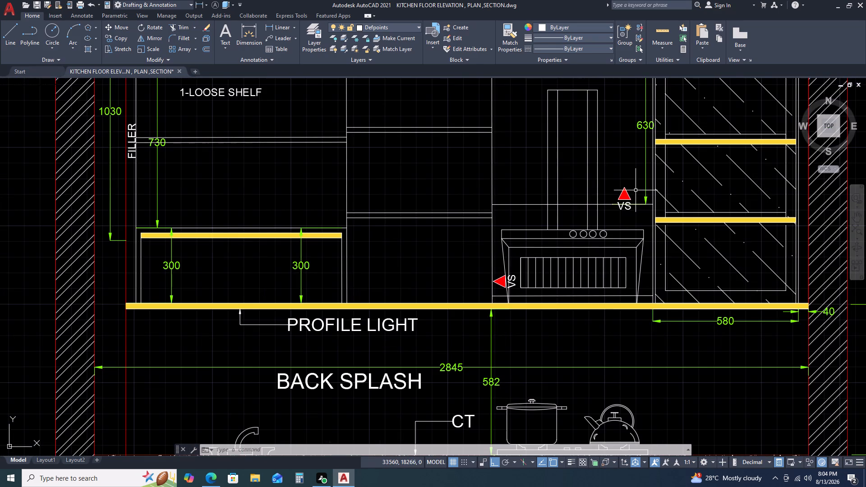
pyautogui.scroll(2, 635, 191)
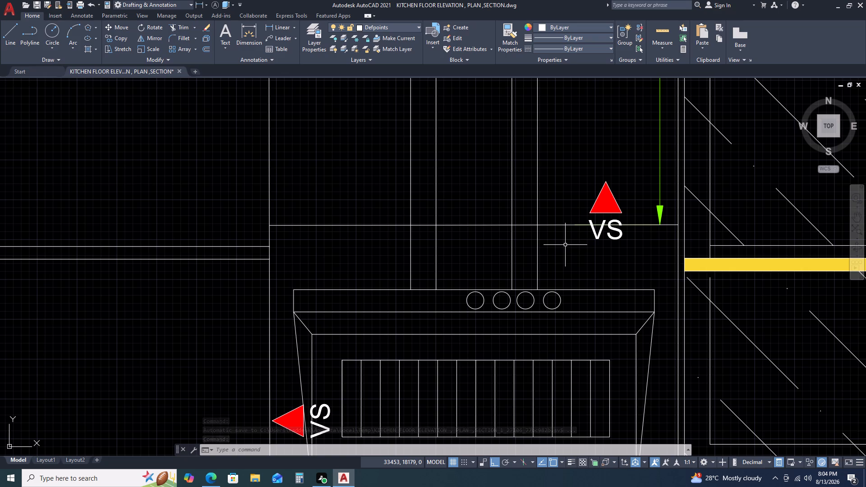
pyautogui.scroll(-4, 580, 228)
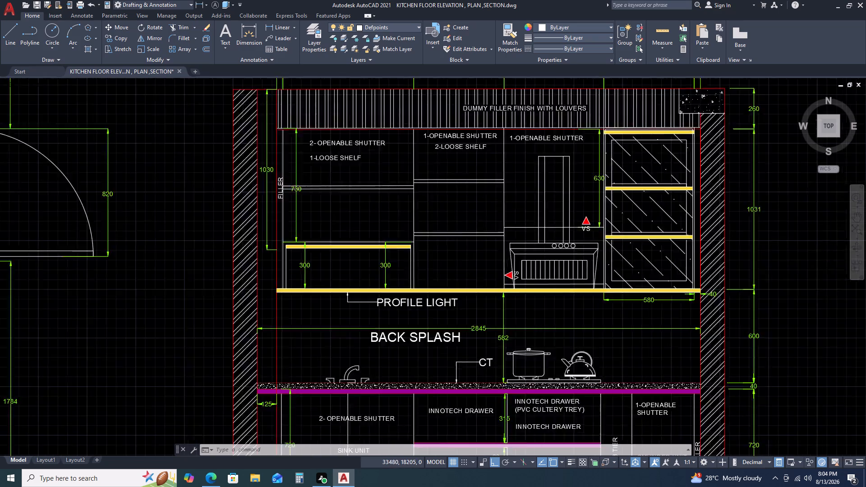
# Look over the Kitchen Top Plan and Elevations AT-A, AT-B and AT-C side by side as a complete set.
pyautogui.scroll(-4, 681, 258)
pyautogui.moveTo(766, 303); pyautogui.dragTo(686, 291, button='middle')
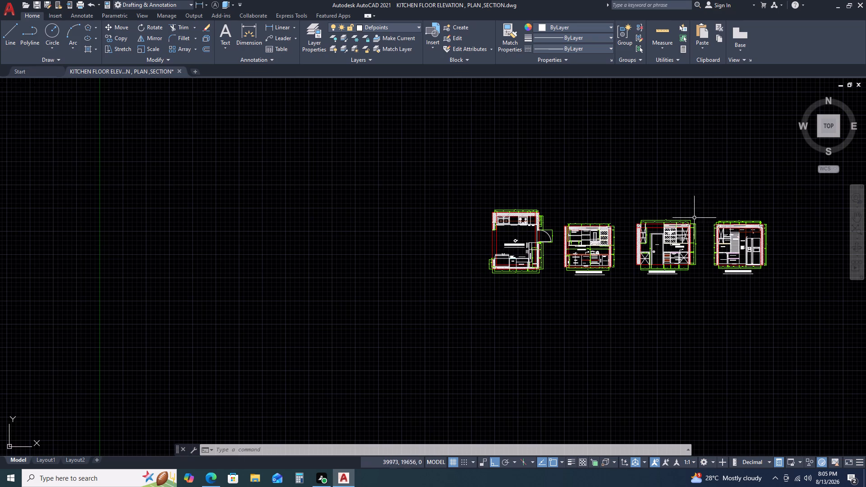
pyautogui.scroll(3, 822, 261)
pyautogui.scroll(-2, 606, 259)
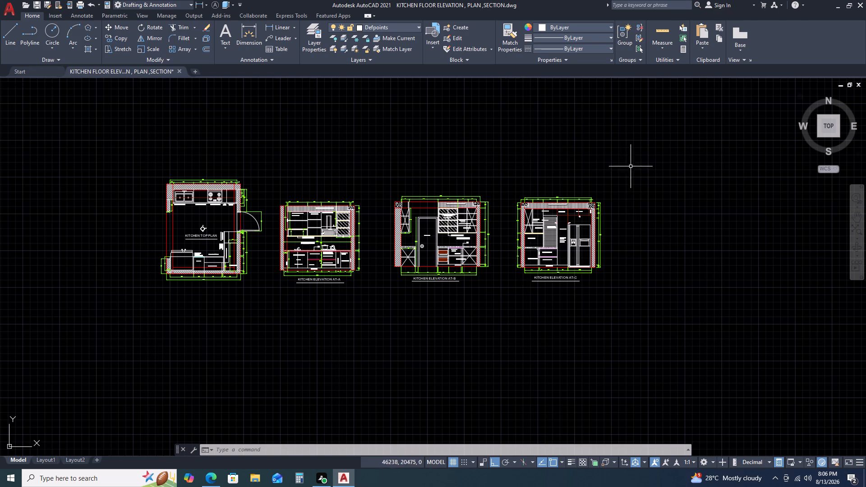
pyautogui.scroll(-2, 617, 283)
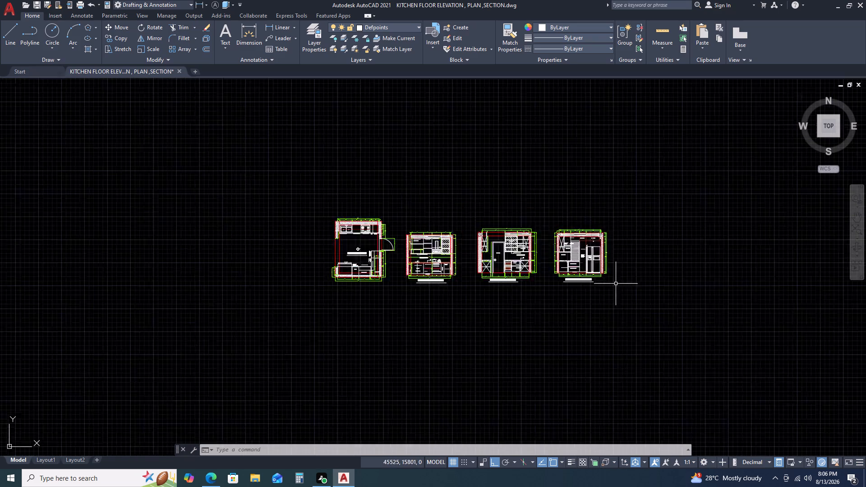
pyautogui.scroll(-1, 616, 284)
pyautogui.moveTo(652, 337); pyautogui.dragTo(599, 271, button='middle')
pyautogui.scroll(4, 569, 207)
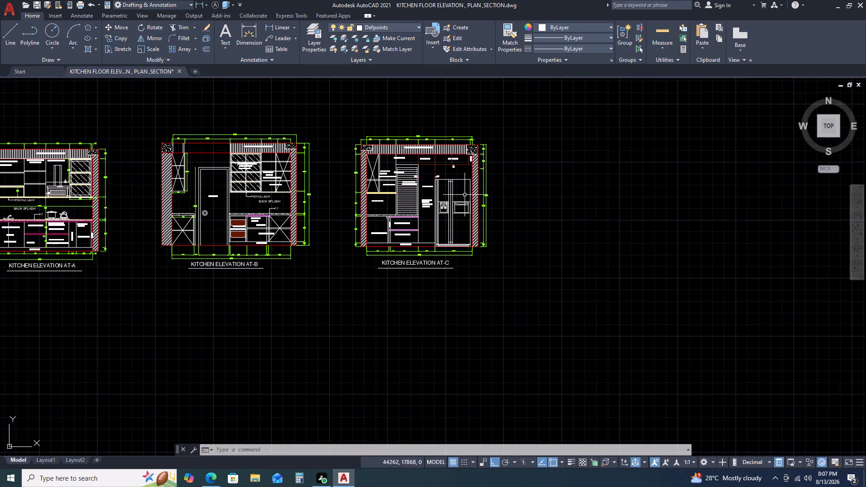
pyautogui.scroll(-2, 517, 260)
pyautogui.moveTo(523, 262); pyautogui.dragTo(540, 236, button='middle')
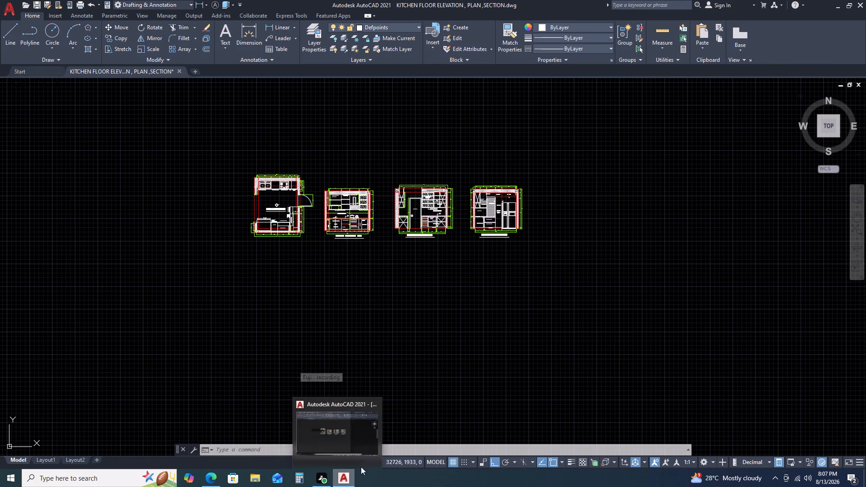
pyautogui.scroll(3, 417, 204)
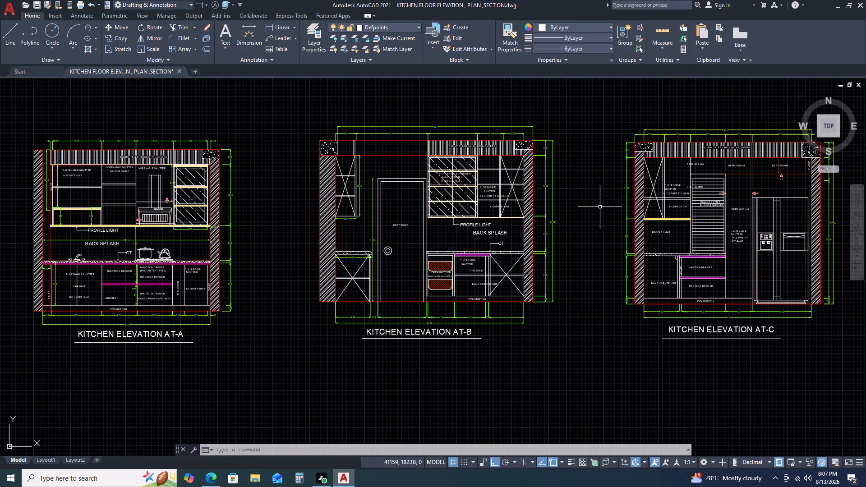
pyautogui.scroll(-2, 551, 221)
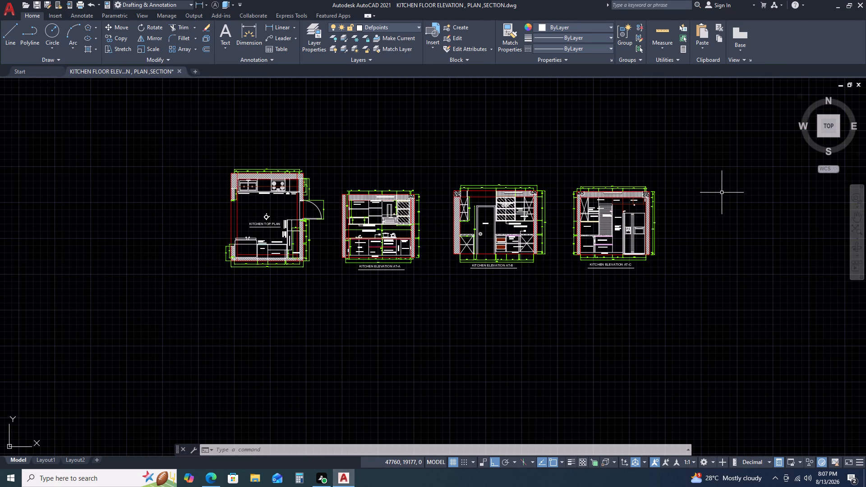
# Inspect Elevation AT-C's roller shutter, VS markers, depth labels, blind corner unit and lower dimensions, comparing them with Elevation AT-B.
pyautogui.scroll(3, 655, 212)
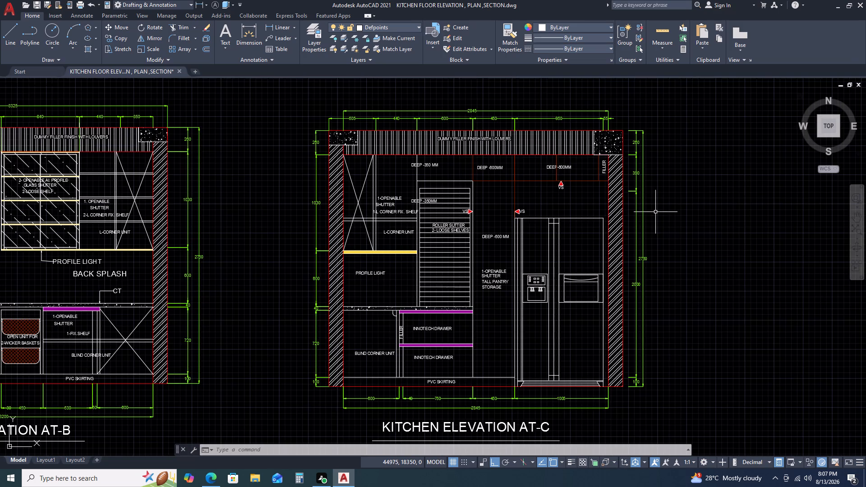
pyautogui.scroll(-1, 655, 212)
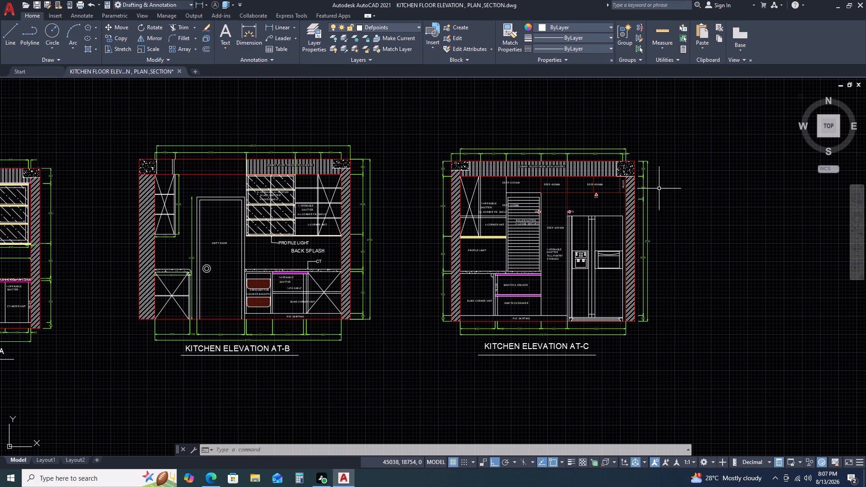
pyautogui.scroll(4, 522, 218)
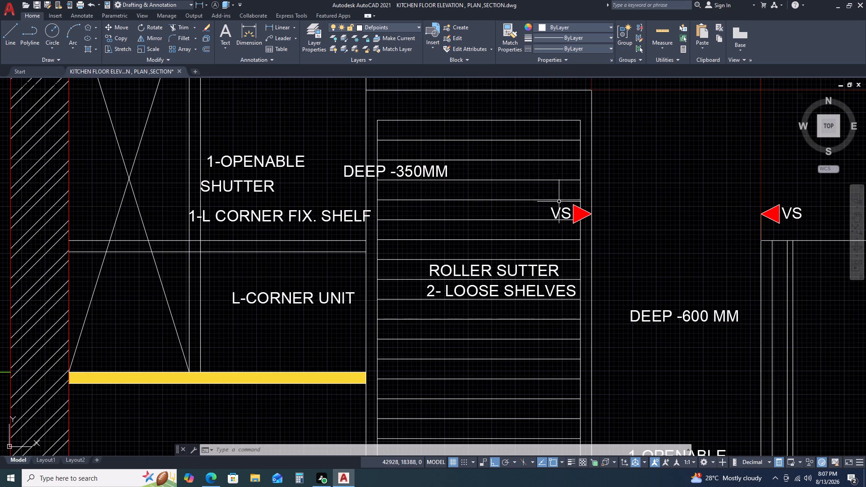
pyautogui.scroll(-1, 586, 215)
pyautogui.scroll(-1, 623, 175)
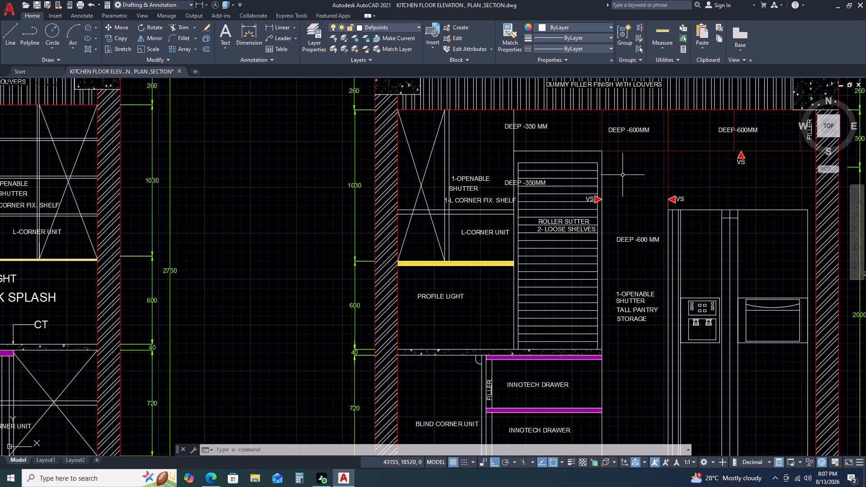
pyautogui.scroll(-2, 599, 191)
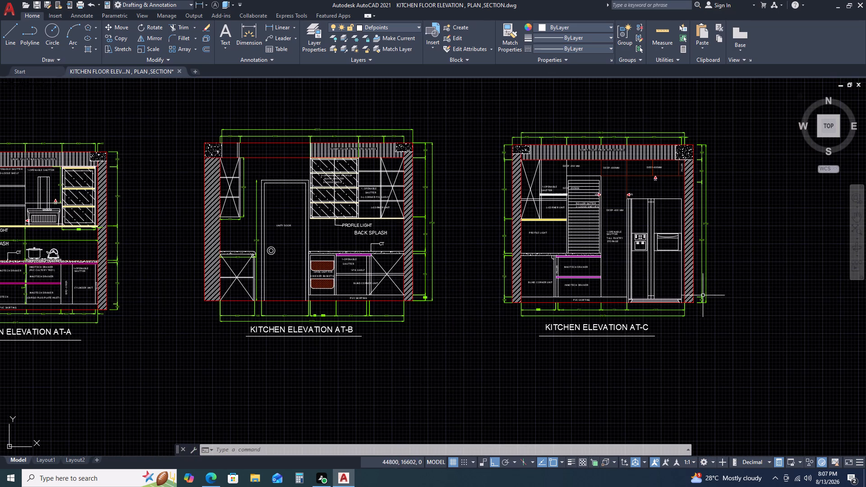
pyautogui.scroll(1, 648, 299)
pyautogui.scroll(1, 504, 285)
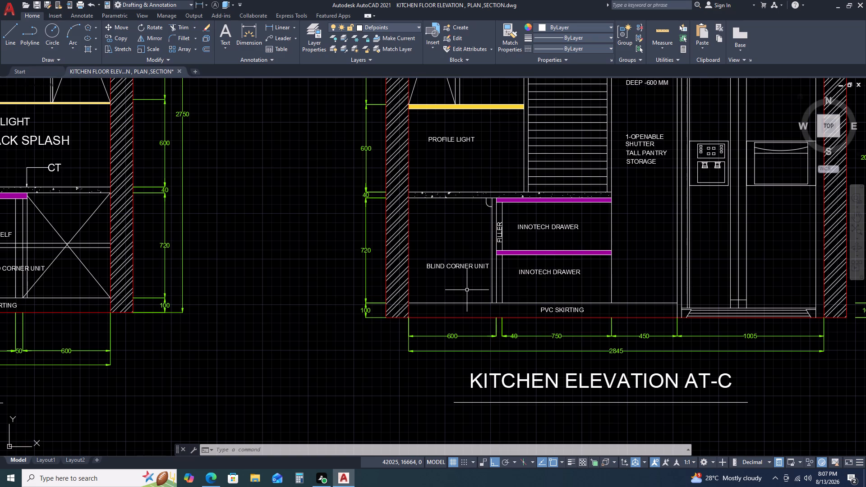
pyautogui.scroll(-1, 573, 324)
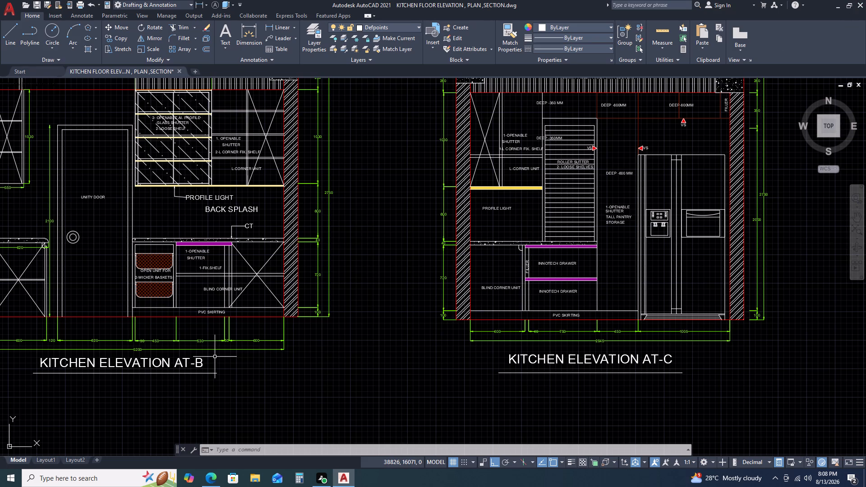
# Save the kitchen drawing.
pyautogui.hotkey('ctrl', 's')
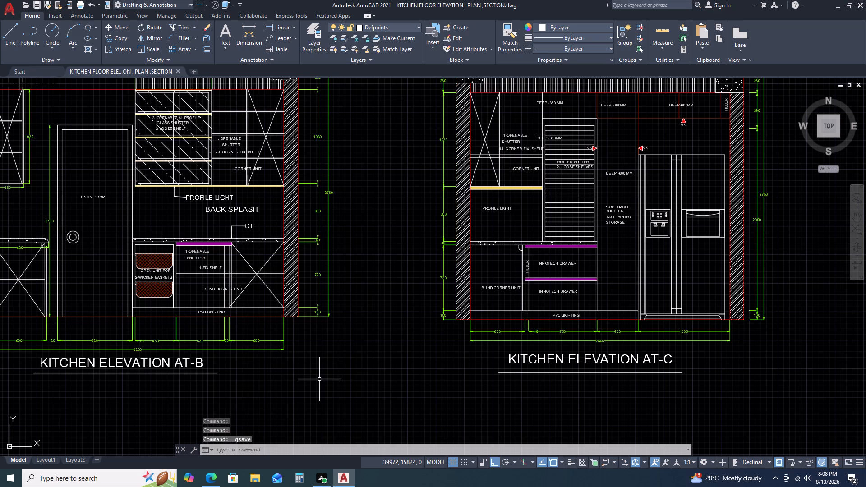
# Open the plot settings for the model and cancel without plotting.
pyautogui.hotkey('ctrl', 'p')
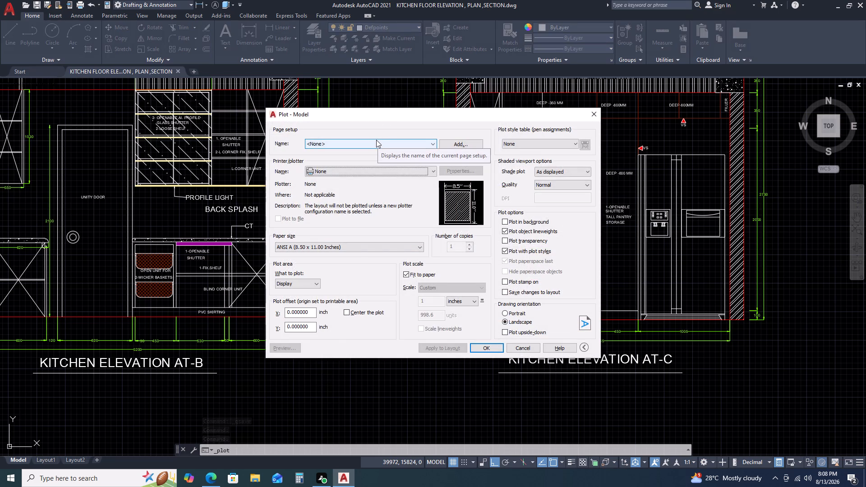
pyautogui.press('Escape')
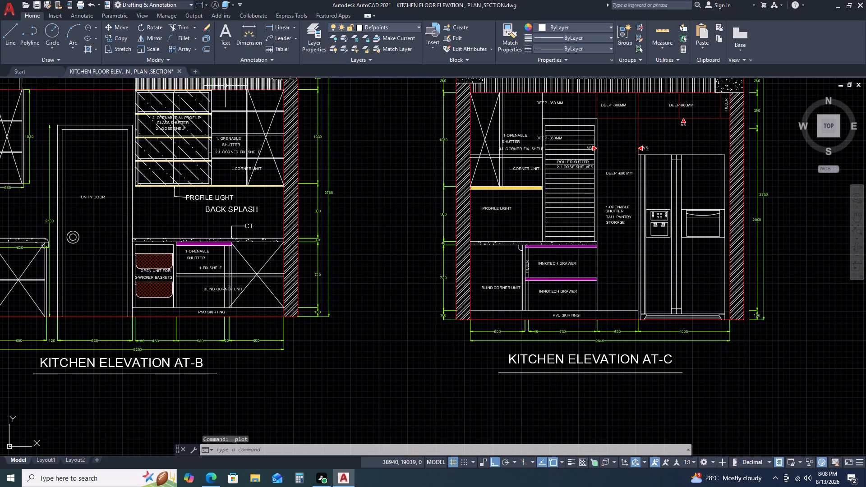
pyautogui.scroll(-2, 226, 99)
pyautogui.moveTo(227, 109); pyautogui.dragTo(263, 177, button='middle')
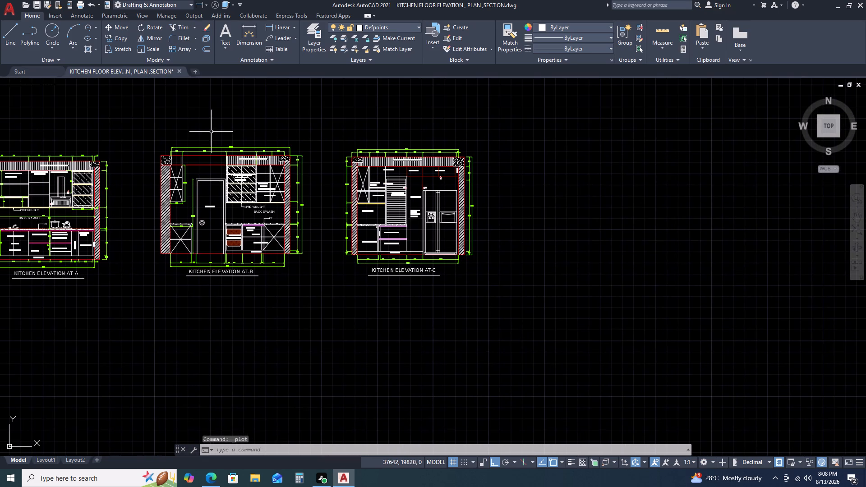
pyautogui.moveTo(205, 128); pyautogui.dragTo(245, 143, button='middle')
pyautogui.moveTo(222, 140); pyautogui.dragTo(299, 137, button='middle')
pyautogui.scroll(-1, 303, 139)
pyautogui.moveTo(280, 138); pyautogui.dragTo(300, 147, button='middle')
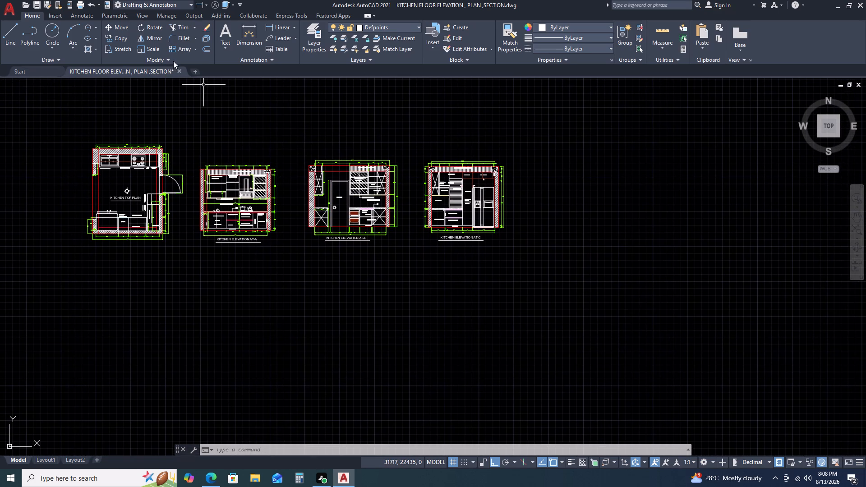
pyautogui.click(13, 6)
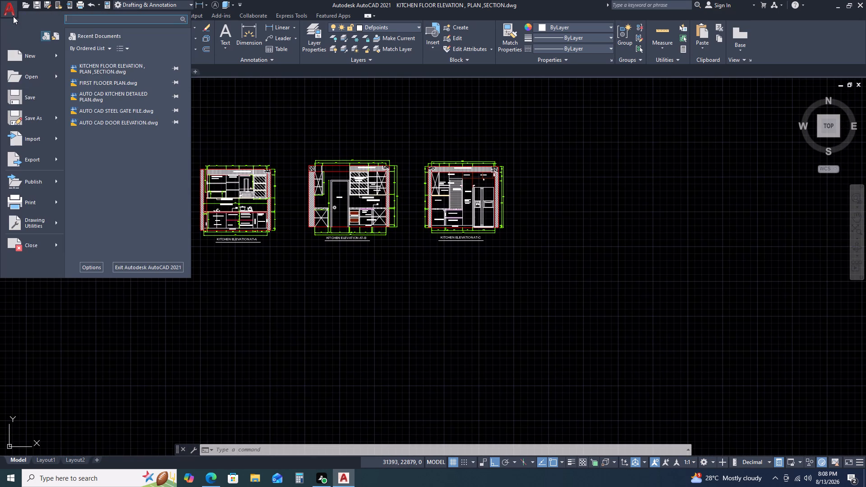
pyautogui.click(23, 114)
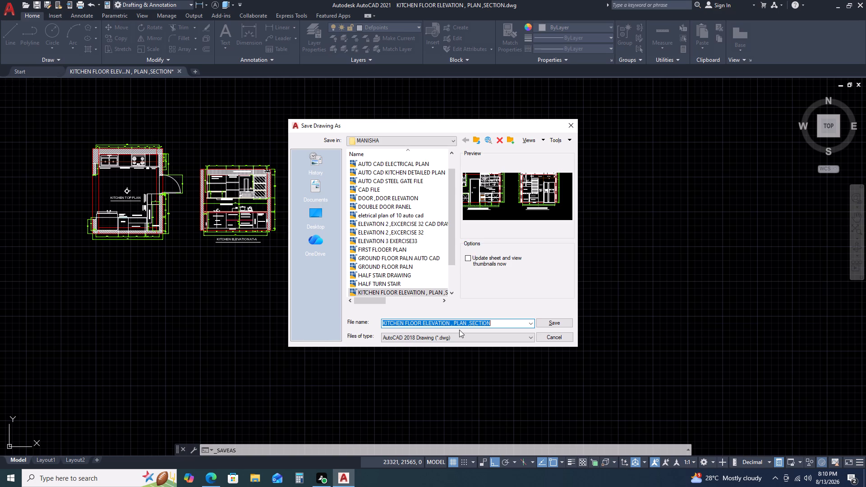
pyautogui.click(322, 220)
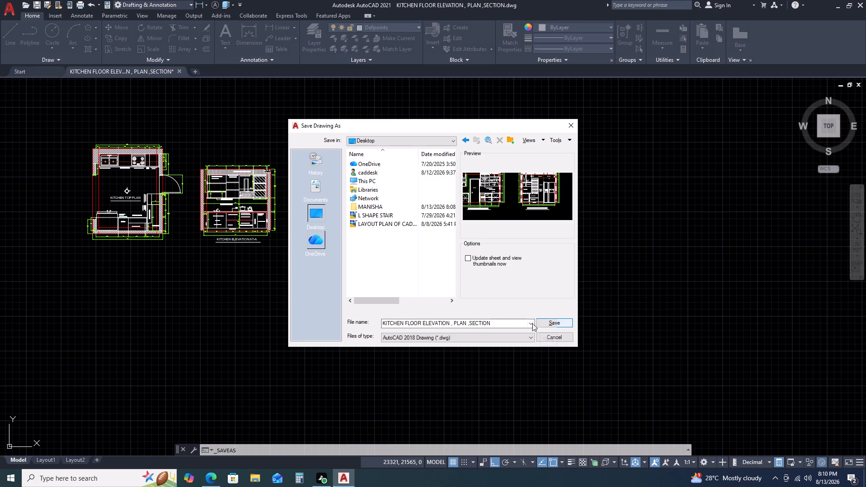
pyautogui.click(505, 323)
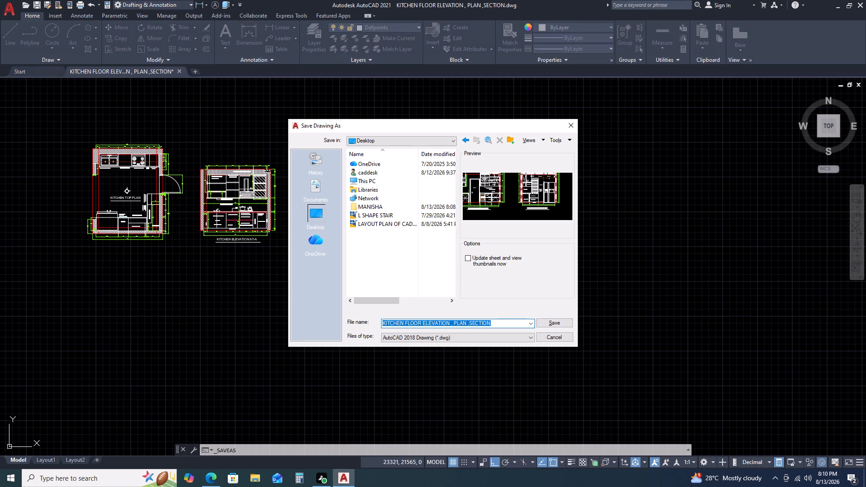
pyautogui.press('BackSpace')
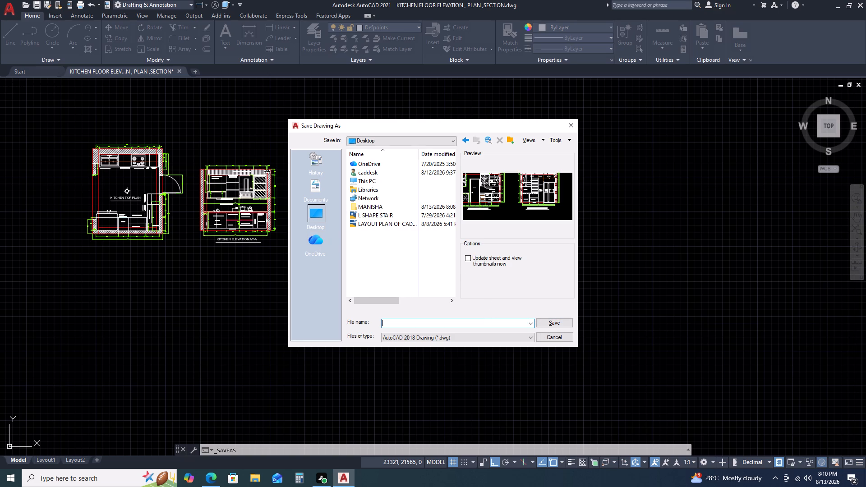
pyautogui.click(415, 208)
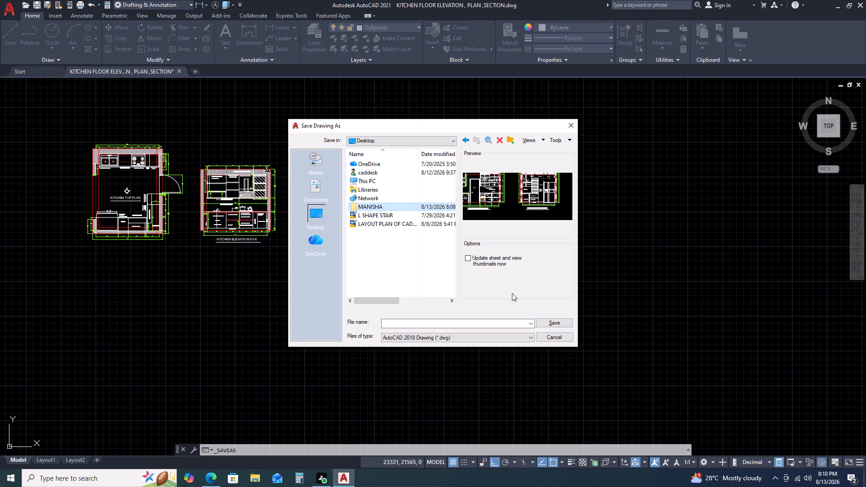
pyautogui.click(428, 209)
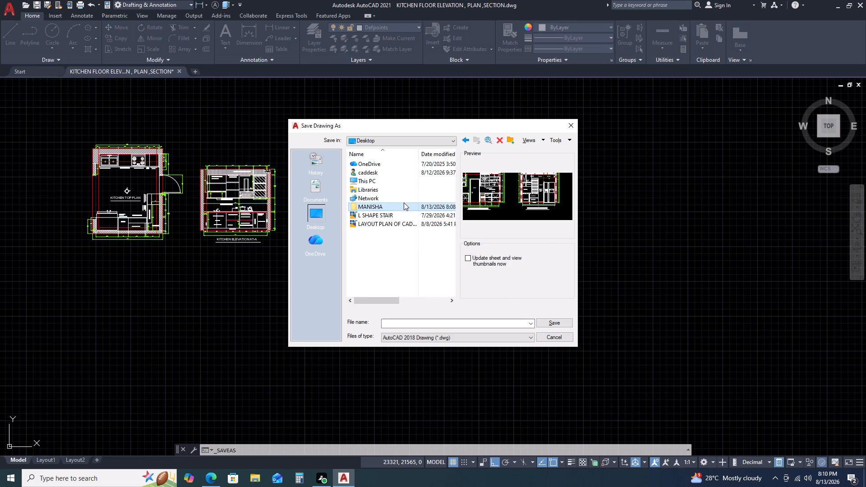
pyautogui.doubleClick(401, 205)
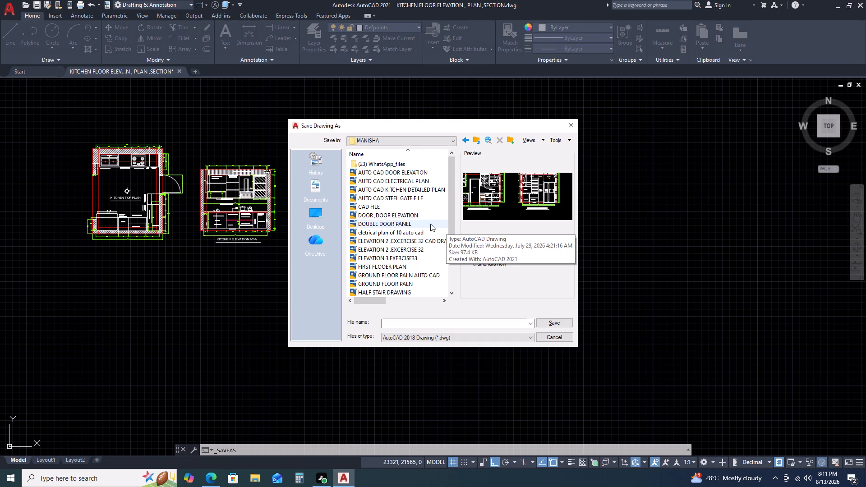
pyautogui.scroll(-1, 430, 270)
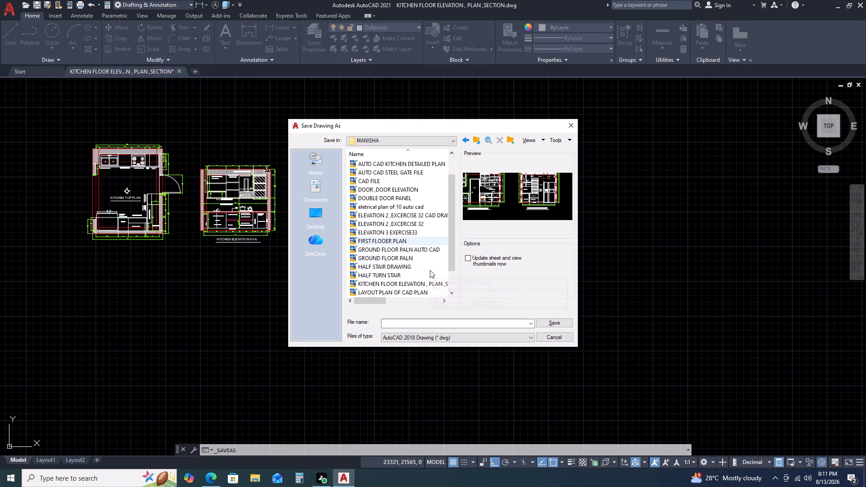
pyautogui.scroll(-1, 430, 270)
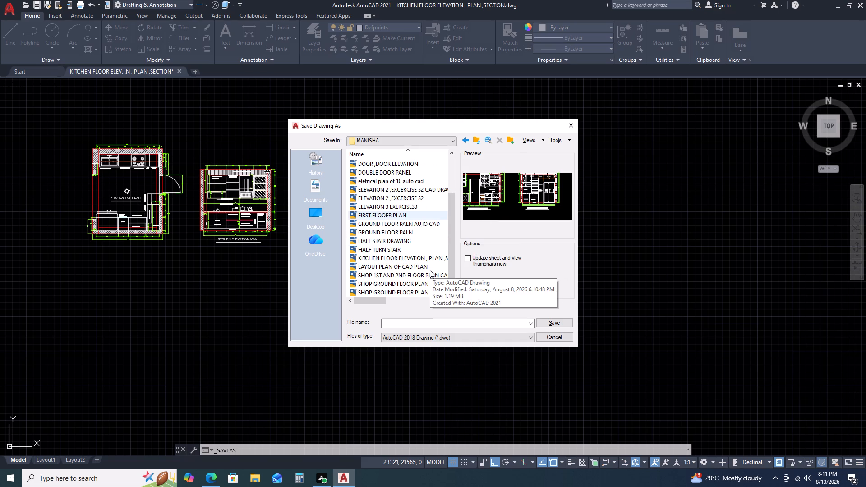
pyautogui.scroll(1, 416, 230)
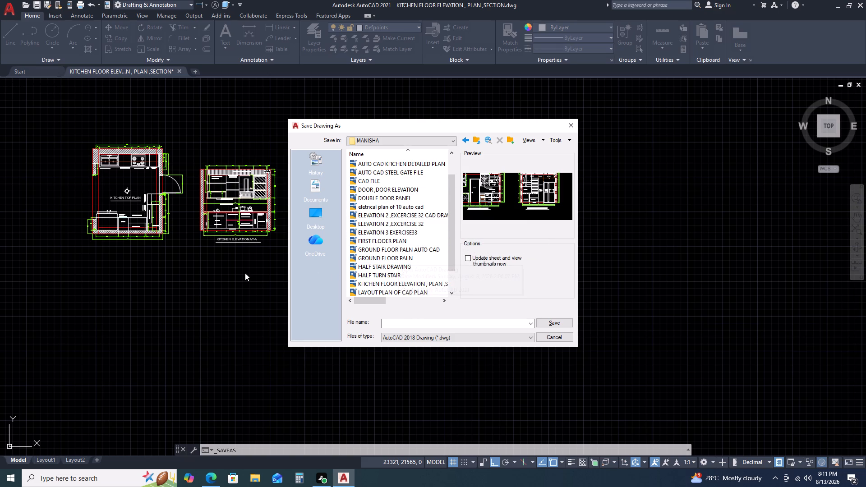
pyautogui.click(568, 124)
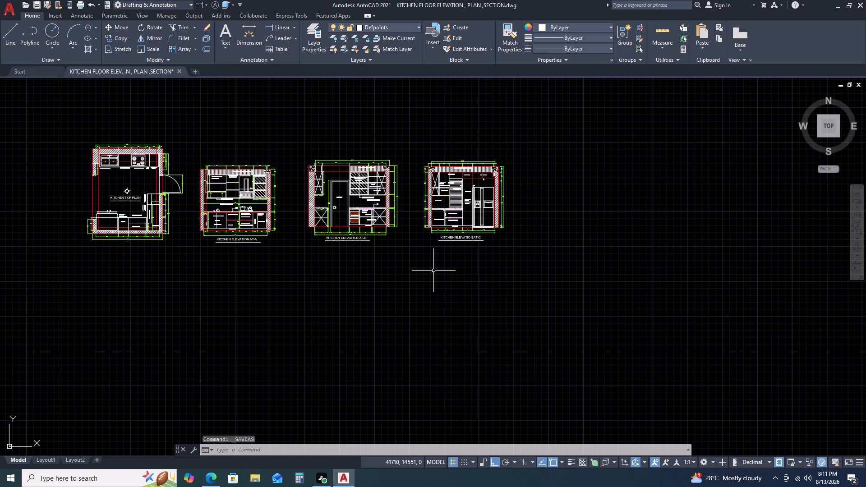
# Preview a DWG To PDF plot using the previous plot setup, with the plot window around the Kitchen Top Plan and all three elevations.
pyautogui.hotkey('ctrl', 'p')
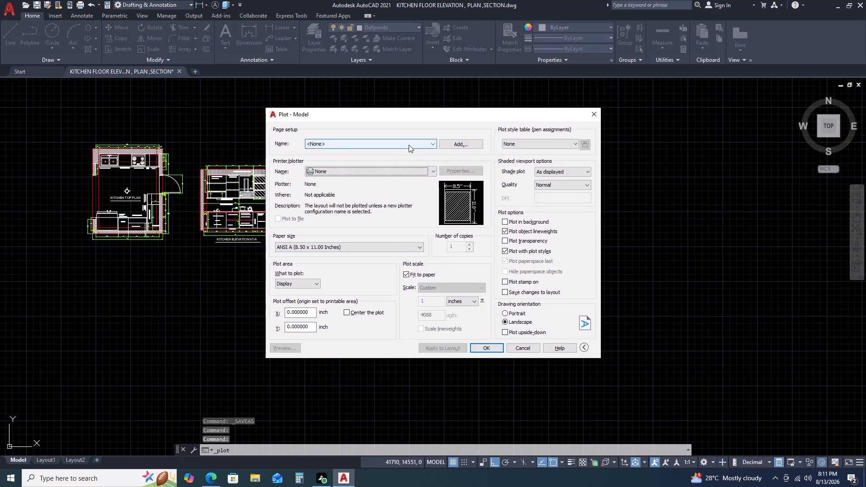
pyautogui.click(409, 145)
pyautogui.click(390, 156)
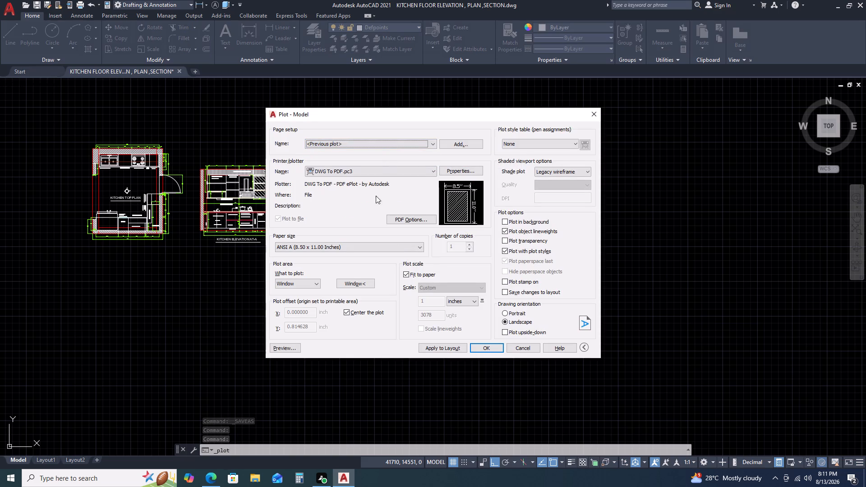
pyautogui.click(350, 283)
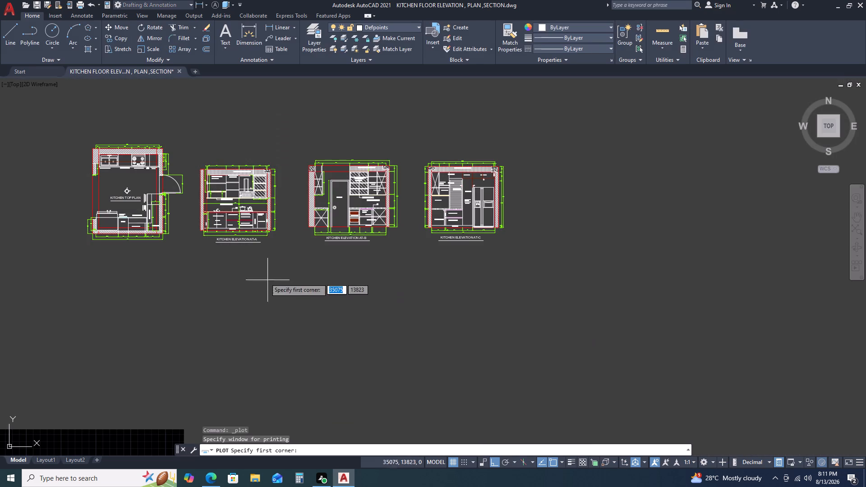
pyautogui.click(71, 121)
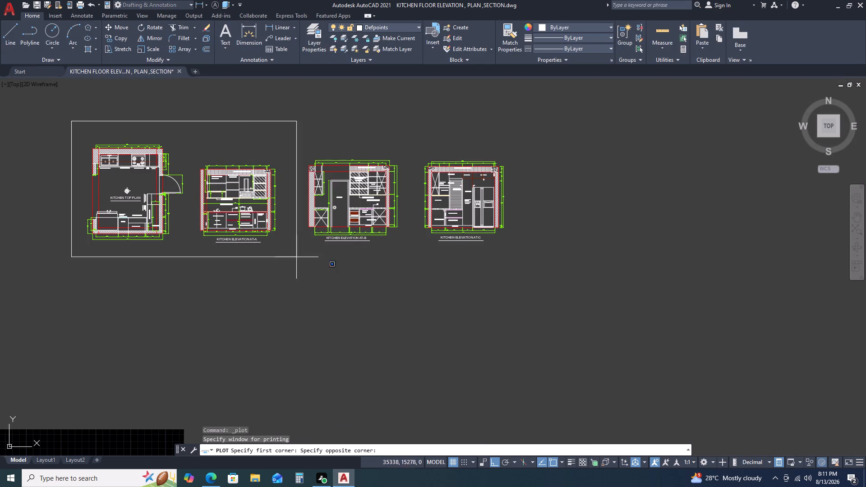
pyautogui.click(511, 257)
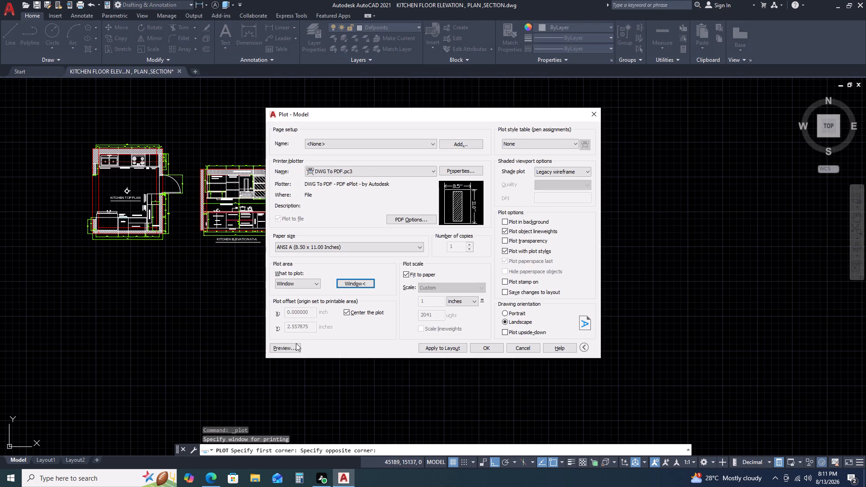
pyautogui.click(293, 345)
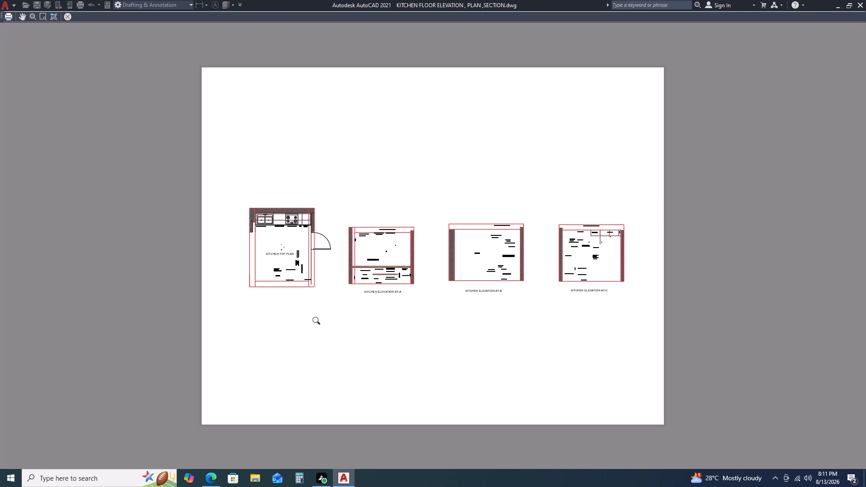
# Inspect the plot preview of the Kitchen Top Plan and Elevations AT-A, AT-B and AT-C for missing linework, and exit without plotting.
pyautogui.scroll(5, 381, 269)
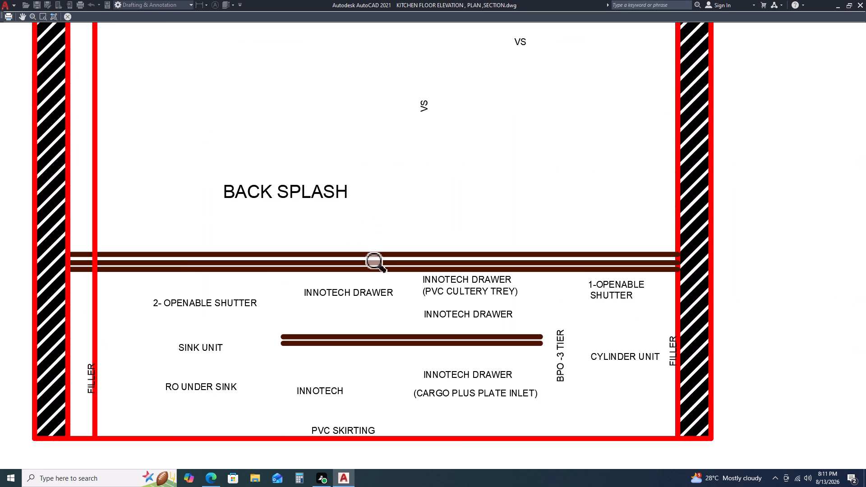
pyautogui.scroll(-3, 382, 266)
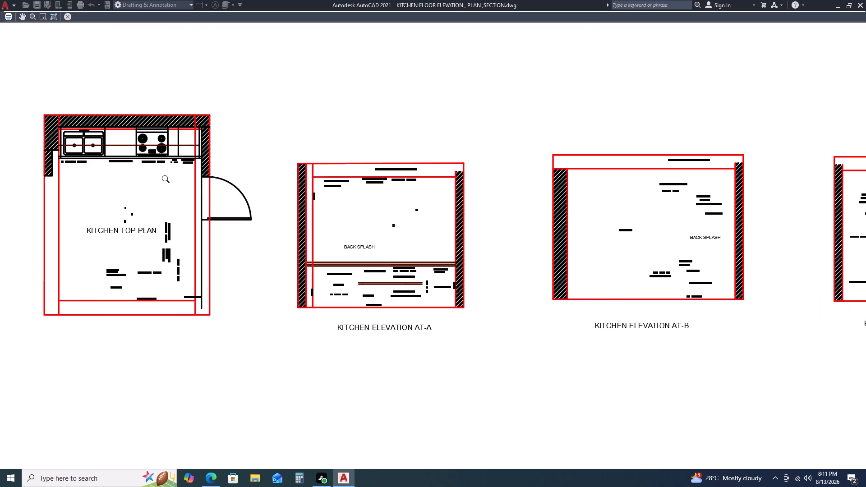
pyautogui.scroll(2, 167, 180)
pyautogui.scroll(-2, 167, 180)
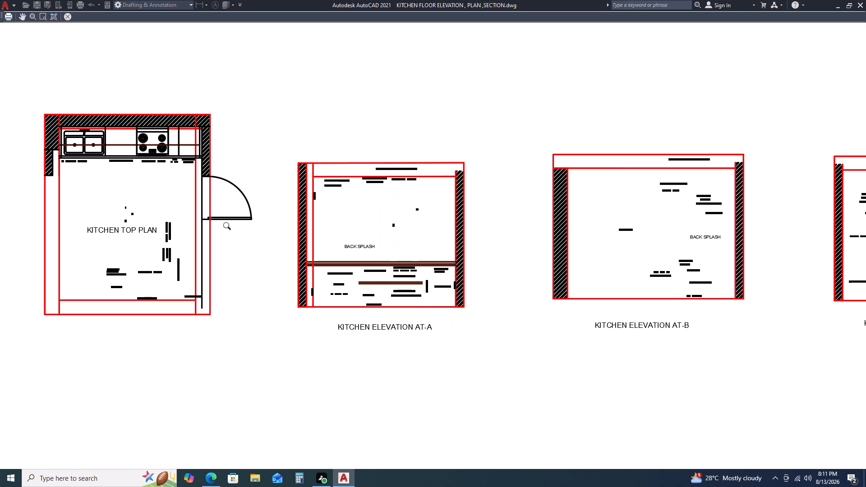
pyautogui.moveTo(618, 234); pyautogui.dragTo(521, 242, button='middle')
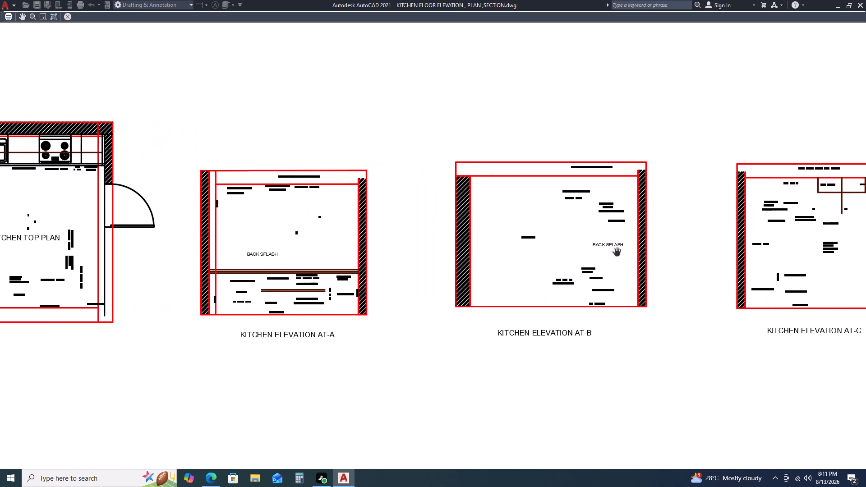
pyautogui.moveTo(655, 253); pyautogui.dragTo(532, 251, button='middle')
pyautogui.middleClick(532, 251)
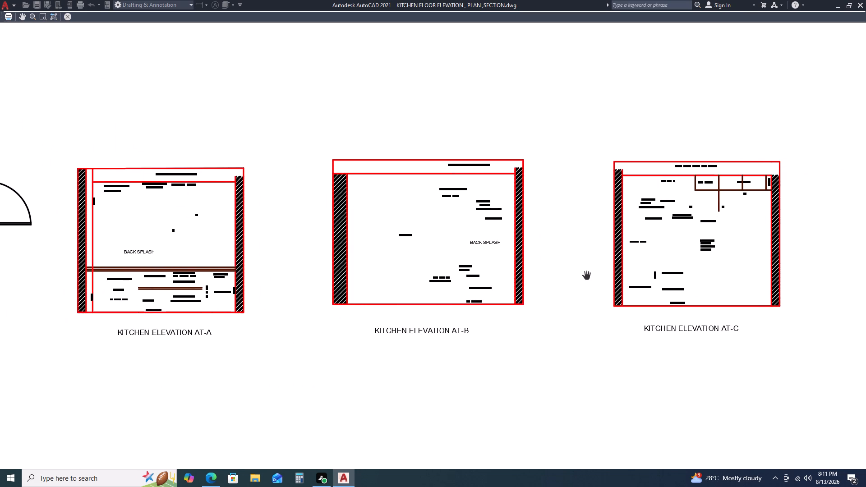
pyautogui.press('Return')
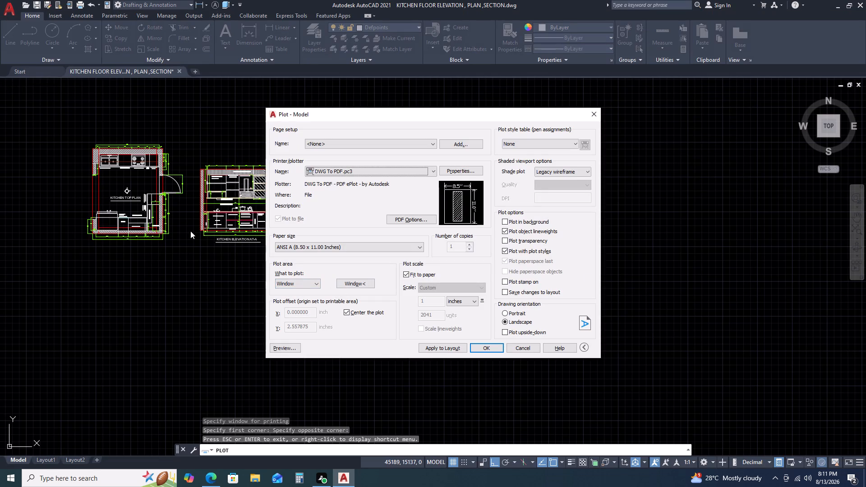
pyautogui.moveTo(188, 232); pyautogui.dragTo(146, 257, button='middle')
pyautogui.doubleClick(594, 112)
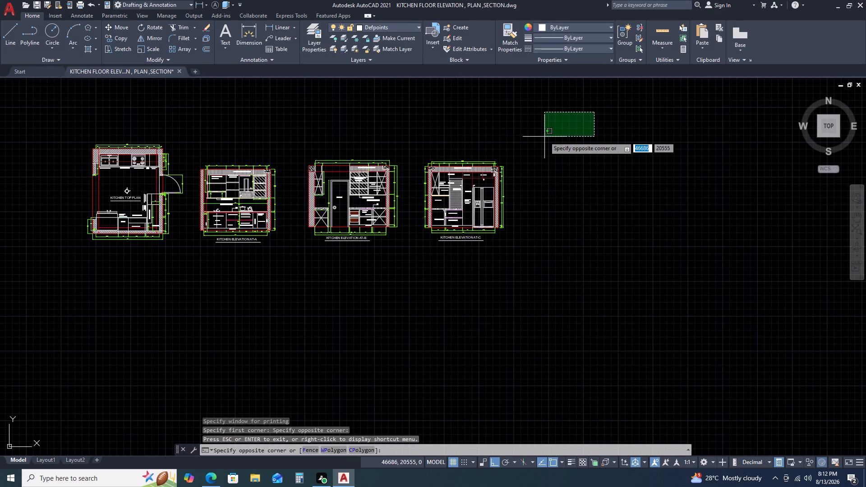
pyautogui.press('Escape')
pyautogui.press('Escape')
pyautogui.press('Escape')
pyautogui.press('Escape')
pyautogui.press('Escape')
pyautogui.press('Escape')
pyautogui.press('Escape')
pyautogui.press('Escape')
pyautogui.press('Escape')
pyautogui.press('Escape')
pyautogui.press('Escape')
pyautogui.press('Escape')
pyautogui.press('Escape')
pyautogui.press('Escape')
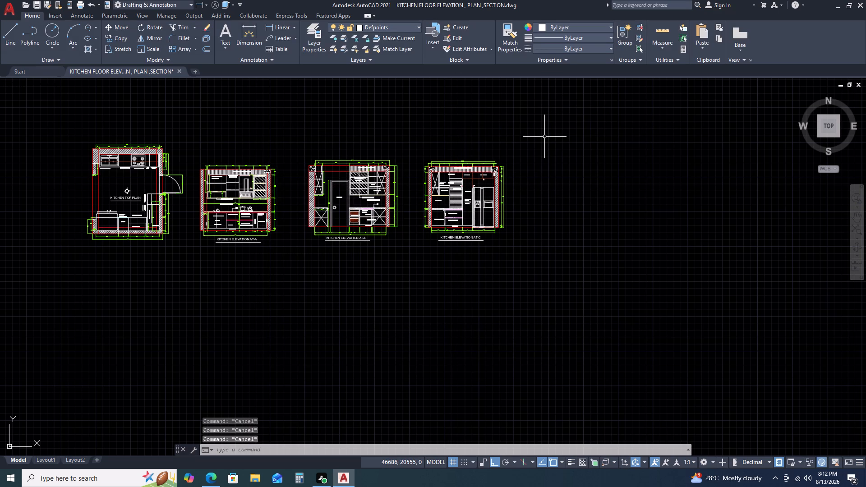
# Enable plotting for Layer2 in the layer properties.
pyautogui.scroll(2, 340, 206)
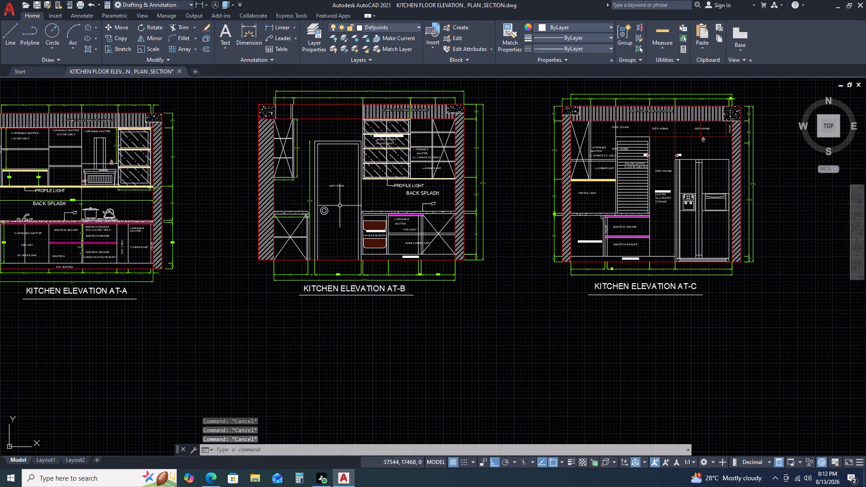
pyautogui.moveTo(335, 193); pyautogui.dragTo(342, 213, button='middle')
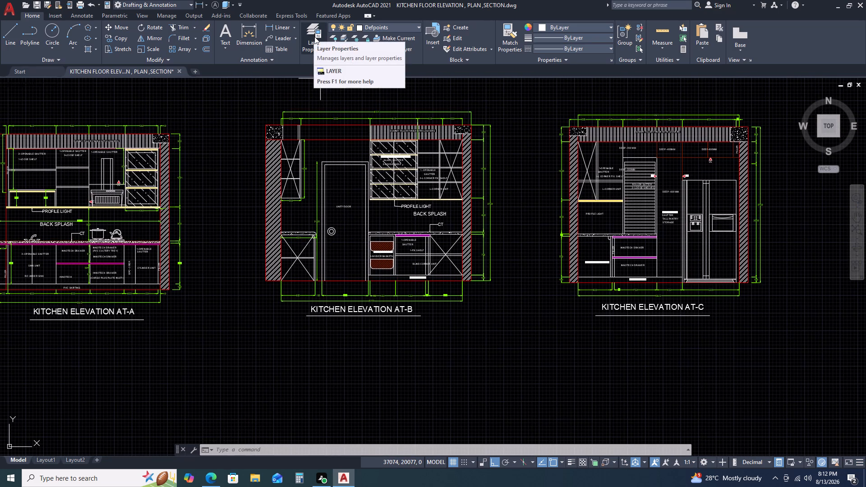
pyautogui.click(314, 37)
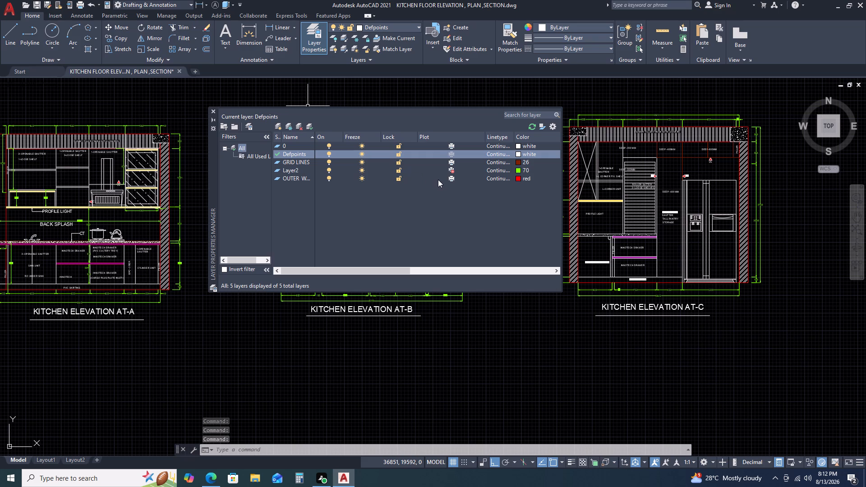
pyautogui.click(453, 171)
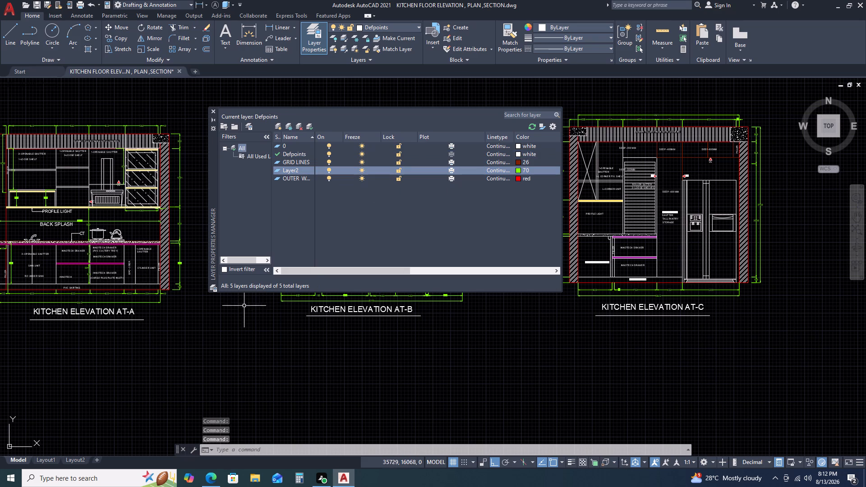
pyautogui.click(222, 317)
pyautogui.press('Escape')
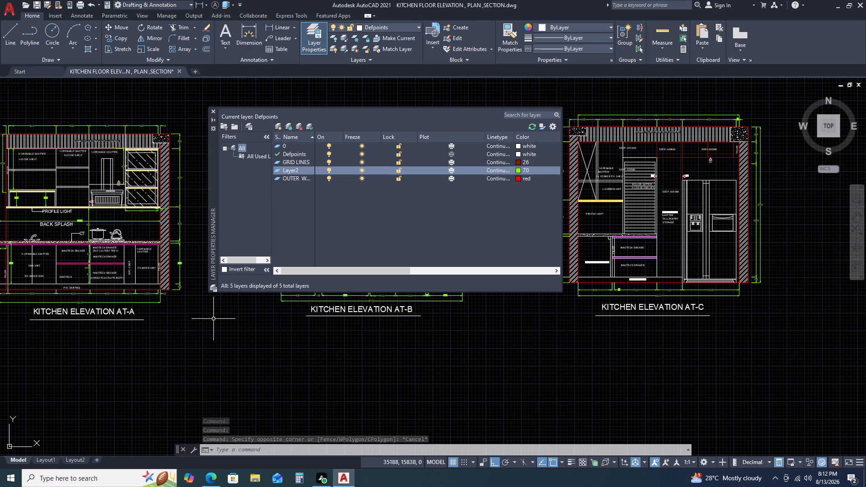
pyautogui.press('Escape')
pyautogui.press('Escape')
pyautogui.press('Escape')
pyautogui.press('Escape')
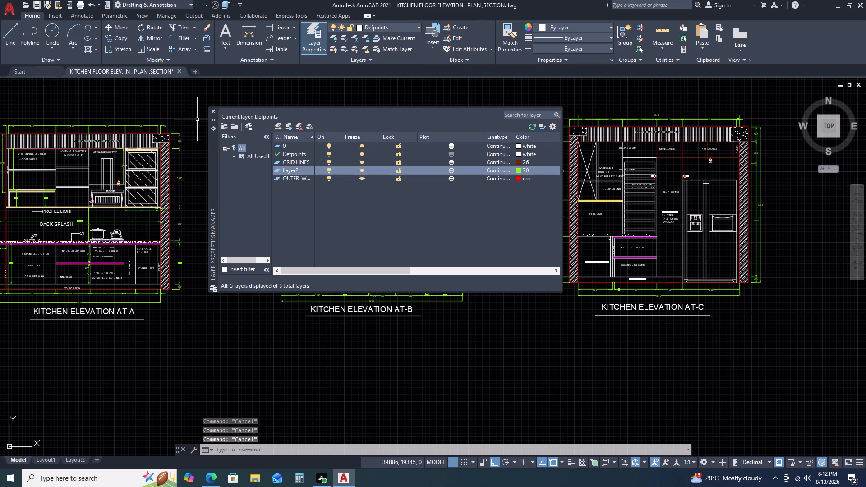
# Preview a DWG To PDF plot using the previous plot setup, with the window around the Kitchen Top Plan and all three elevations.
pyautogui.click(214, 111)
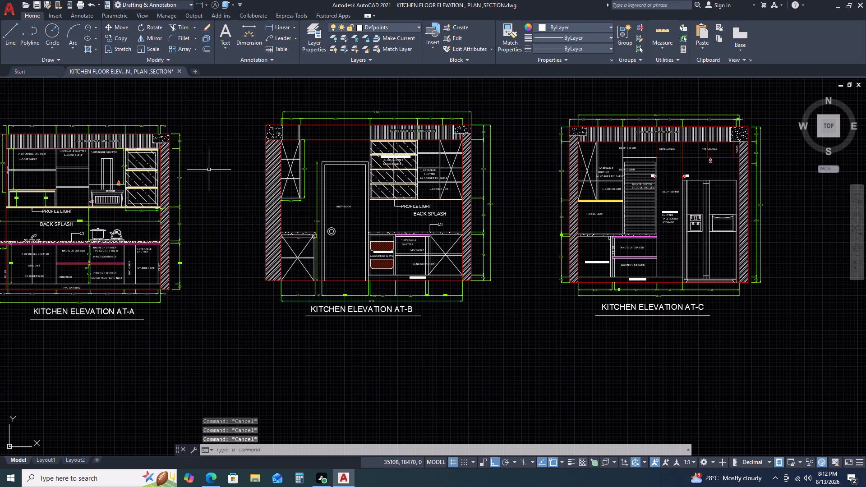
pyautogui.scroll(-3, 210, 176)
pyautogui.middleClick(210, 176)
pyautogui.moveTo(210, 176); pyautogui.dragTo(286, 207, button='middle')
pyautogui.middleClick(286, 207)
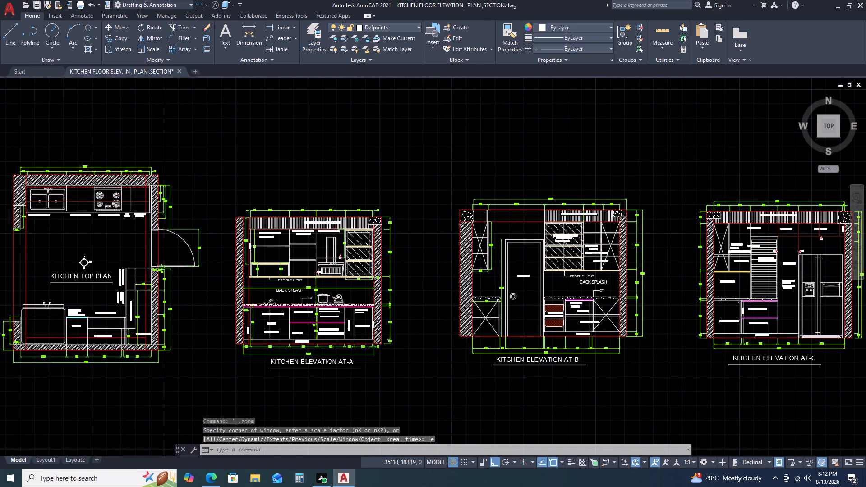
pyautogui.scroll(-1, 274, 207)
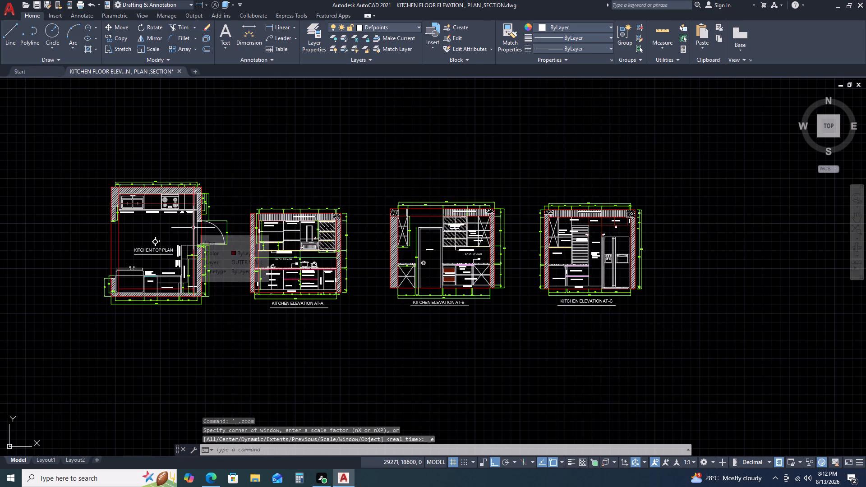
pyautogui.hotkey('ctrl', 'p')
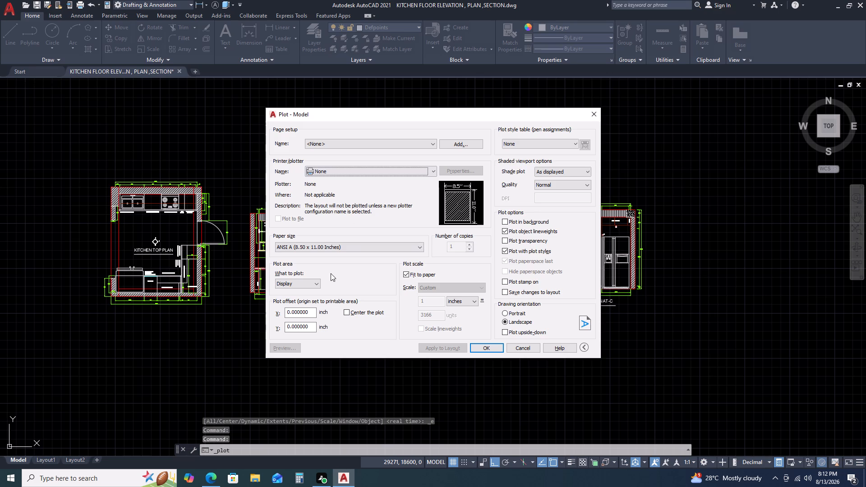
pyautogui.click(382, 148)
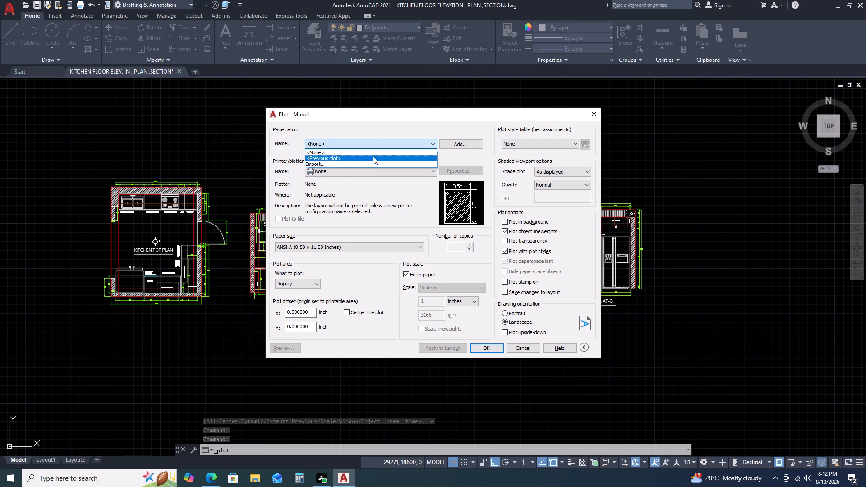
pyautogui.click(373, 157)
pyautogui.click(342, 283)
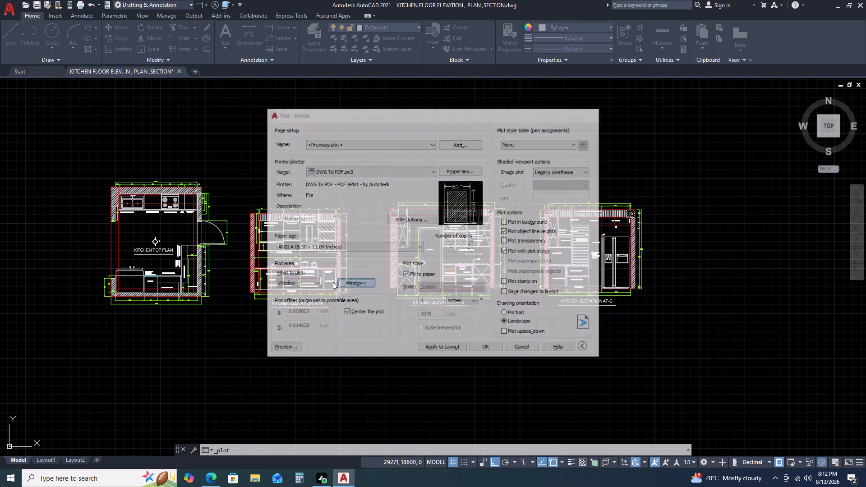
pyautogui.doubleClick(78, 163)
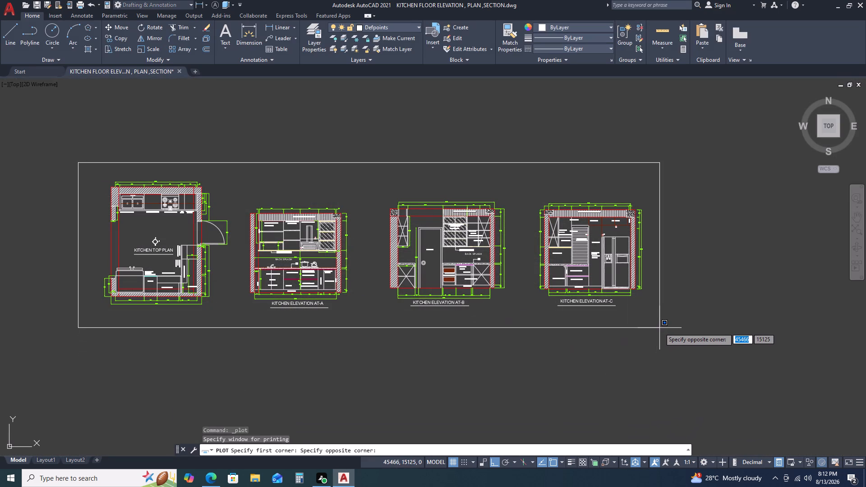
pyautogui.click(651, 316)
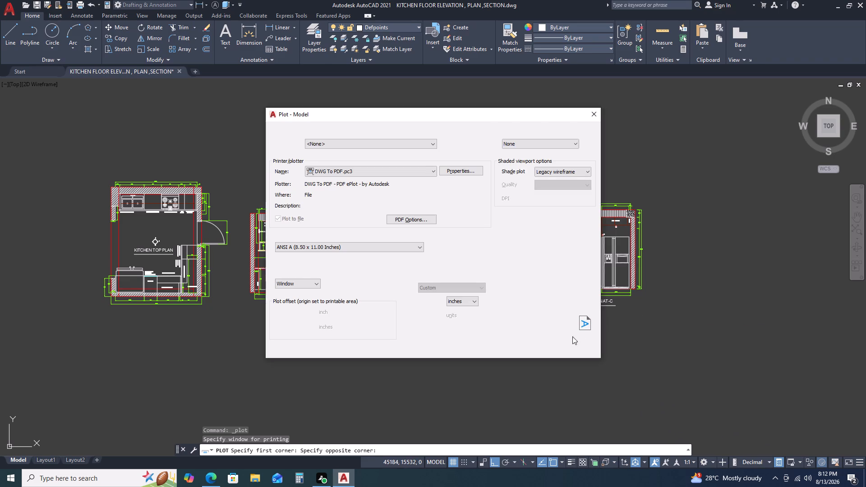
pyautogui.click(285, 349)
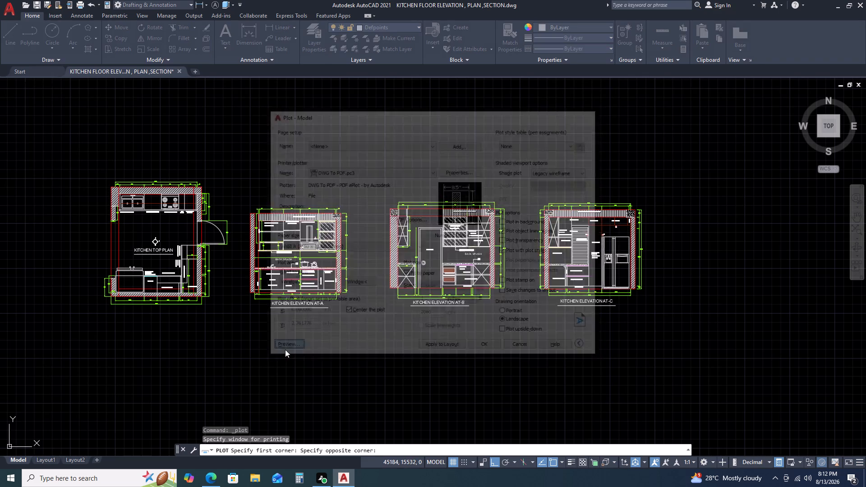
# Inspect the plot preview of the kitchen elevations for missing linework, and exit without plotting.
pyautogui.scroll(3, 473, 263)
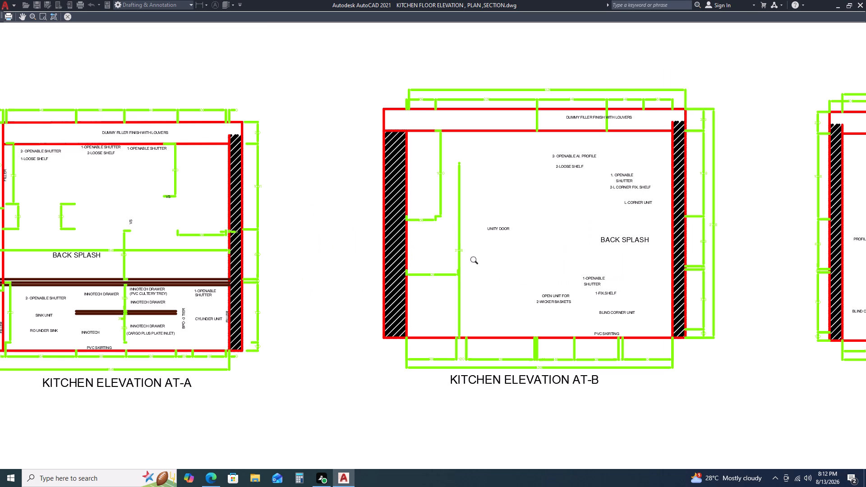
pyautogui.scroll(2, 497, 264)
pyautogui.moveTo(497, 264); pyautogui.dragTo(440, 270, button='middle')
pyautogui.middleClick(440, 270)
pyautogui.scroll(-2, 440, 270)
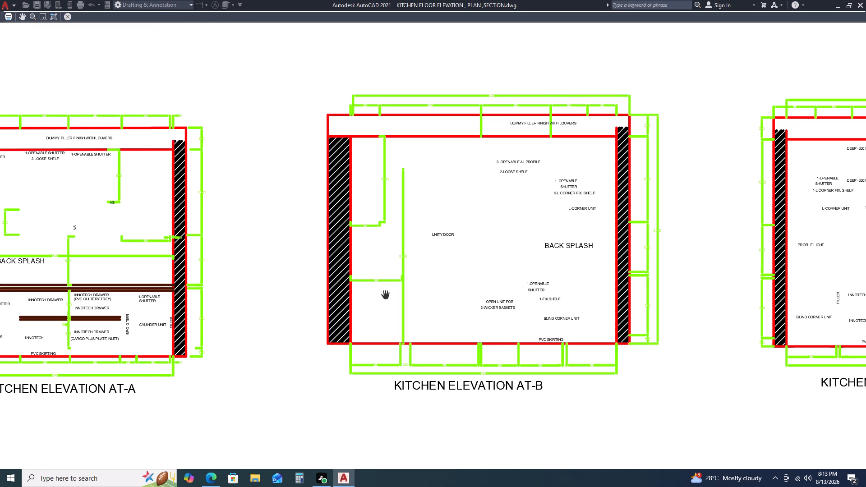
pyautogui.press('Escape')
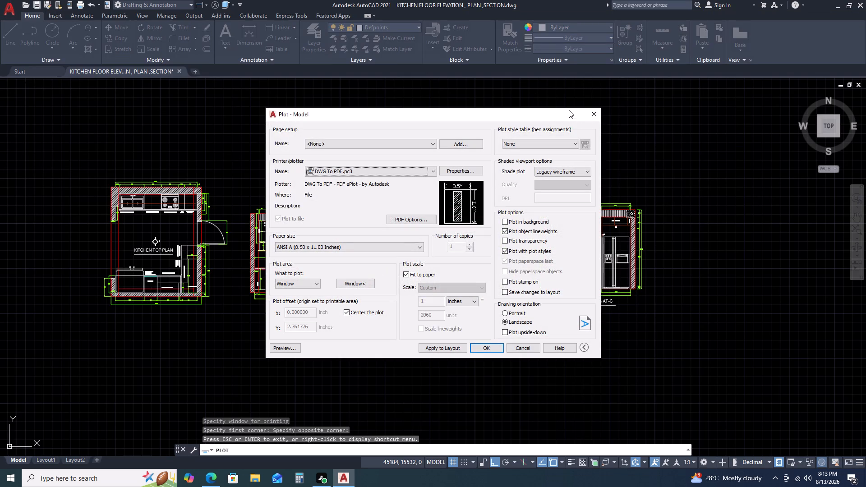
pyautogui.click(591, 115)
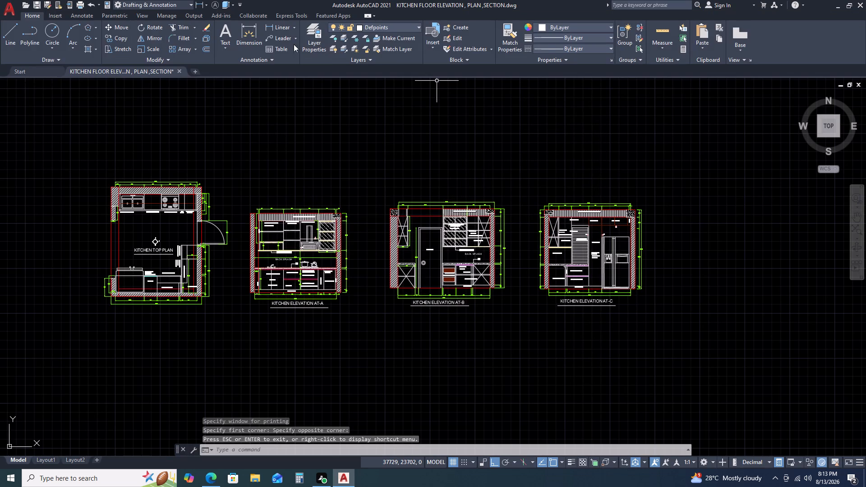
# Check the layer and colour properties of the unity door's top frame lines in Kitchen Elevation AT-B.
pyautogui.click(591, 29)
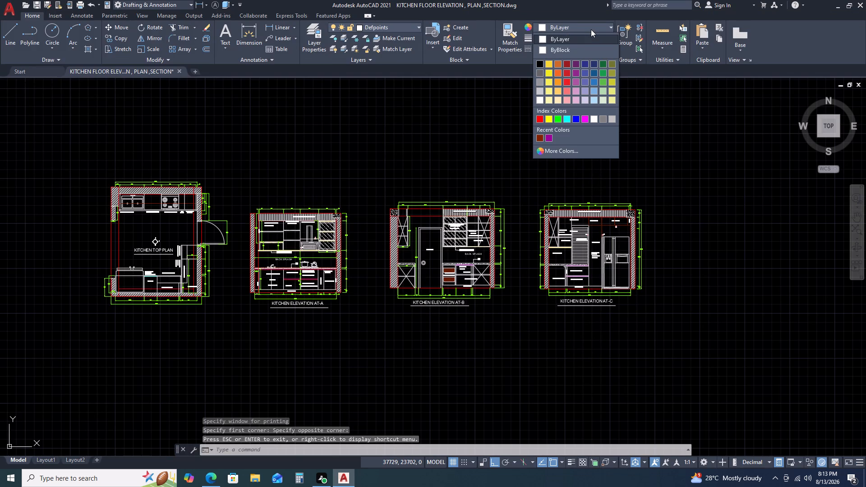
pyautogui.press('Escape')
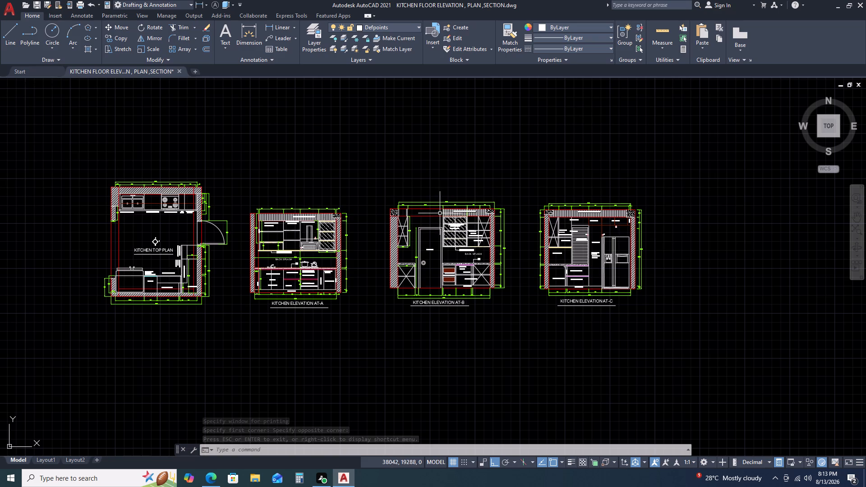
pyautogui.scroll(2, 438, 217)
pyautogui.click(434, 234)
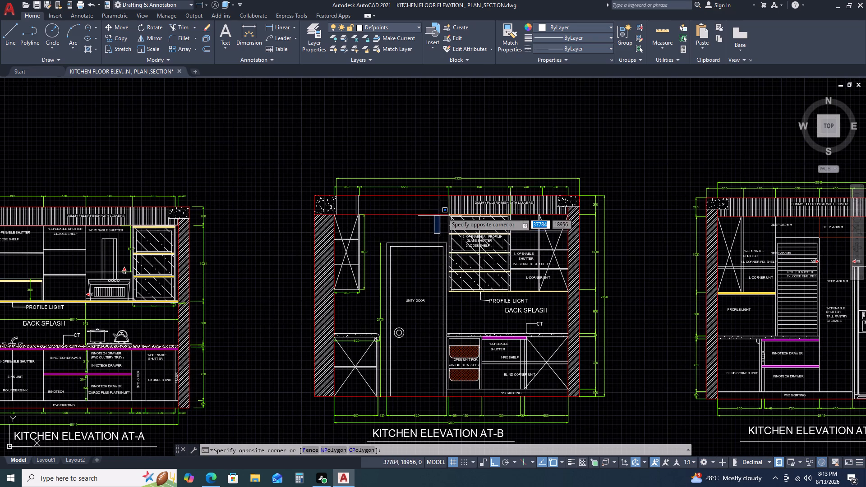
pyautogui.click(415, 253)
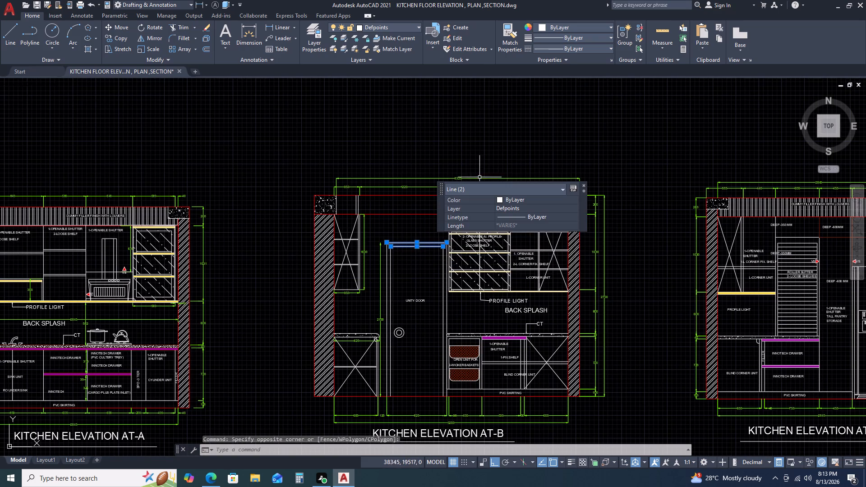
pyautogui.press('Escape')
pyautogui.press('Escape')
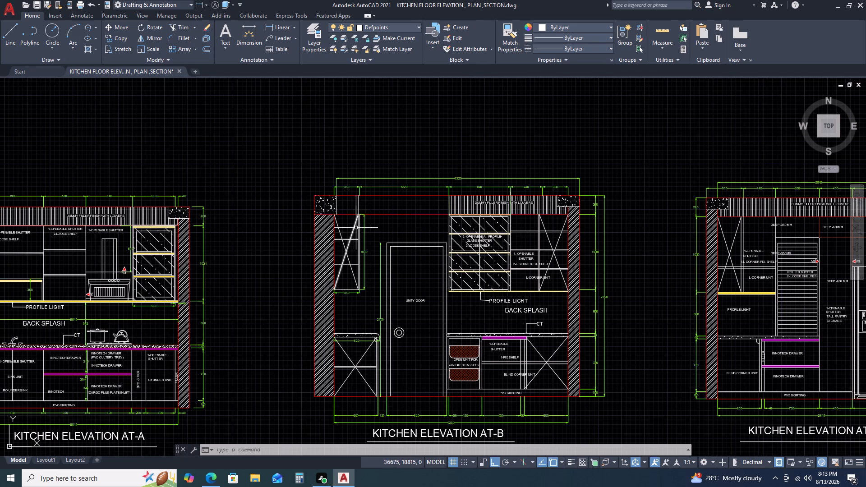
pyautogui.moveTo(402, 197); pyautogui.dragTo(345, 160, button='middle')
pyautogui.middleClick(343, 160)
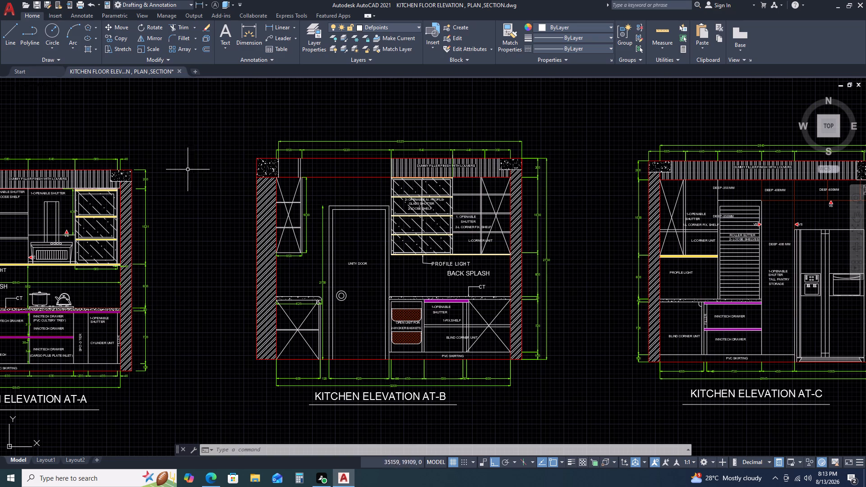
pyautogui.moveTo(406, 228); pyautogui.dragTo(375, 188, button='middle')
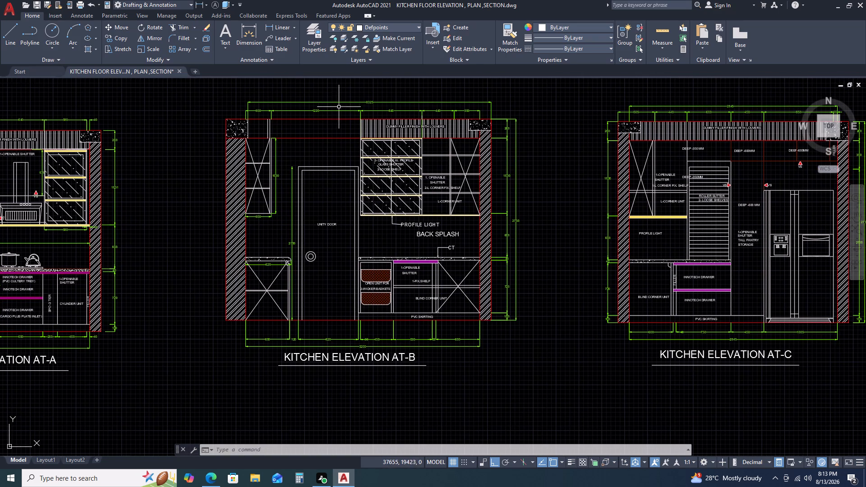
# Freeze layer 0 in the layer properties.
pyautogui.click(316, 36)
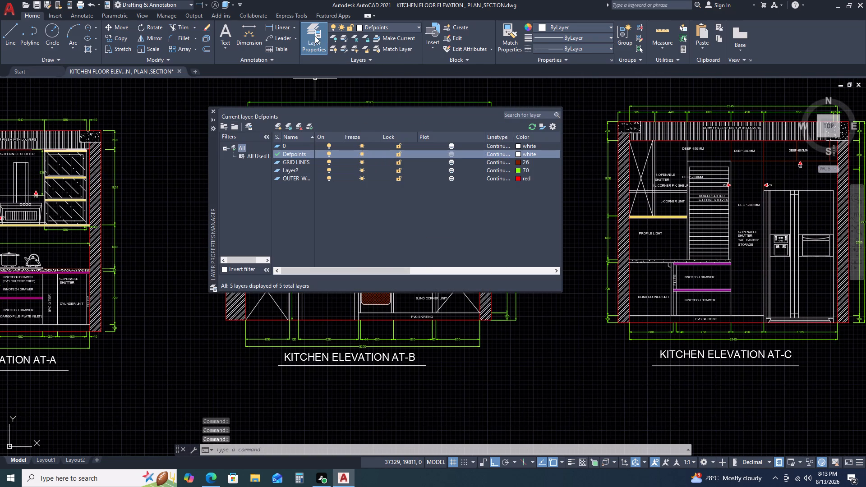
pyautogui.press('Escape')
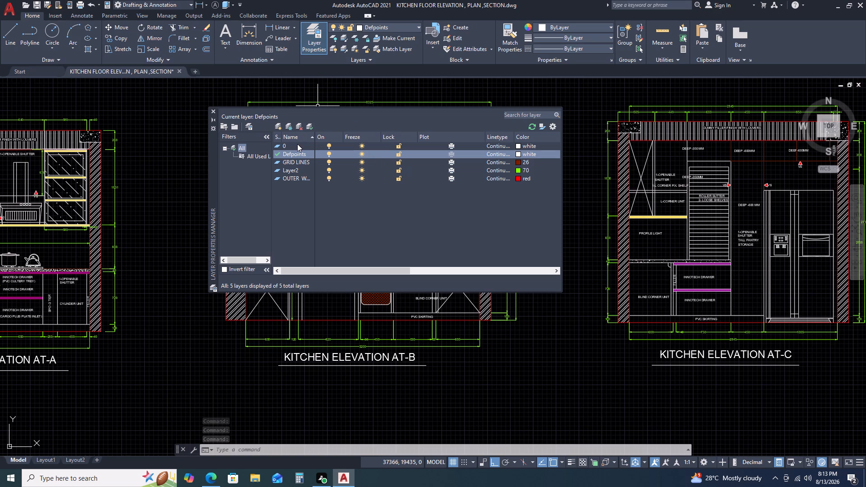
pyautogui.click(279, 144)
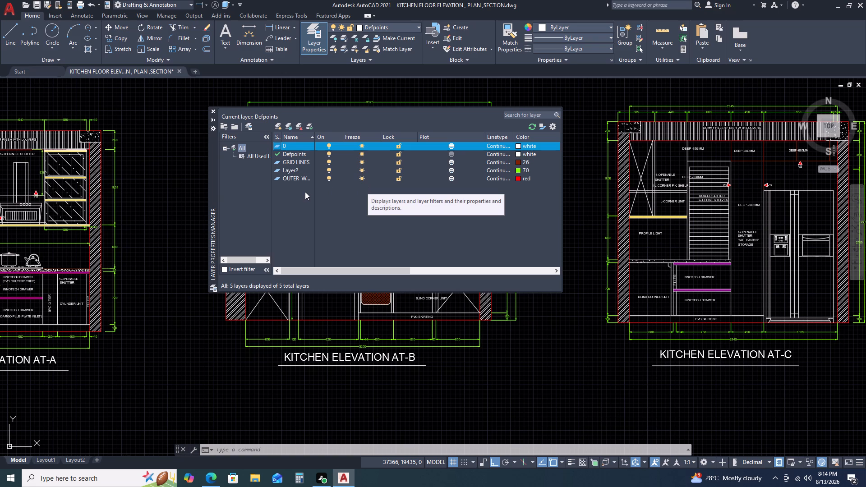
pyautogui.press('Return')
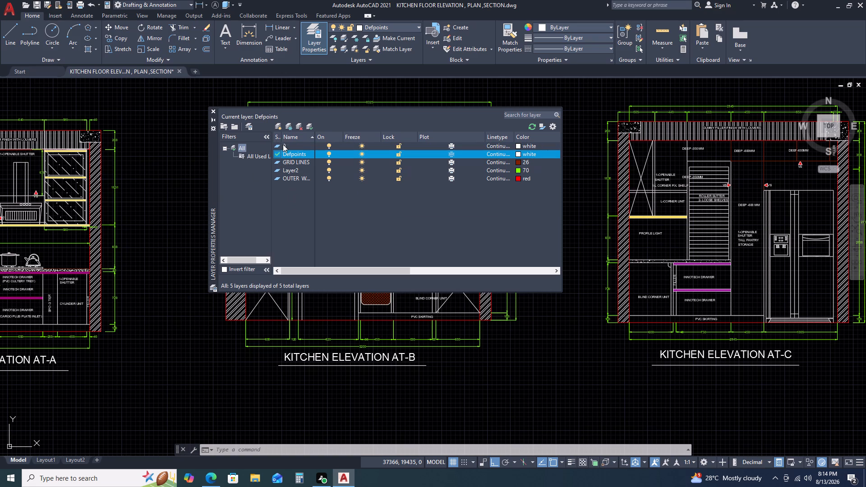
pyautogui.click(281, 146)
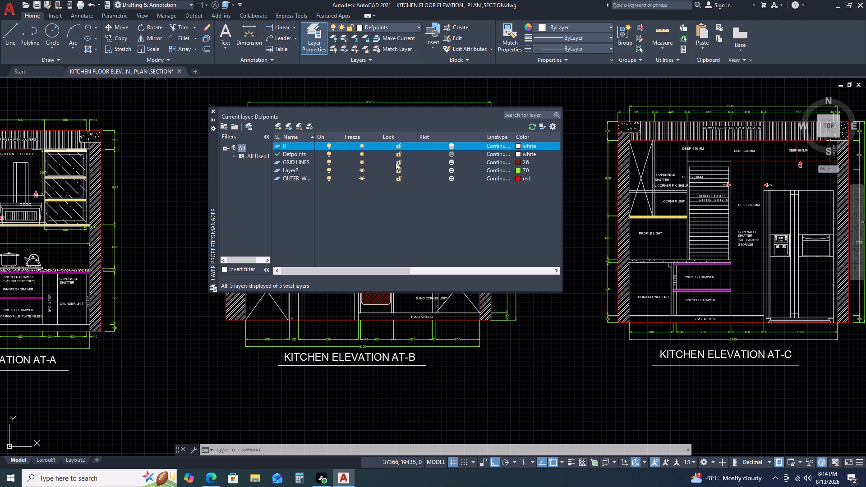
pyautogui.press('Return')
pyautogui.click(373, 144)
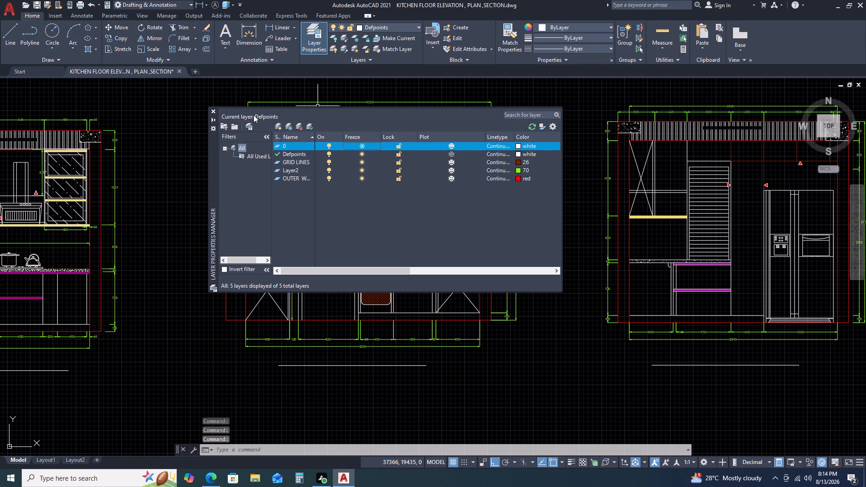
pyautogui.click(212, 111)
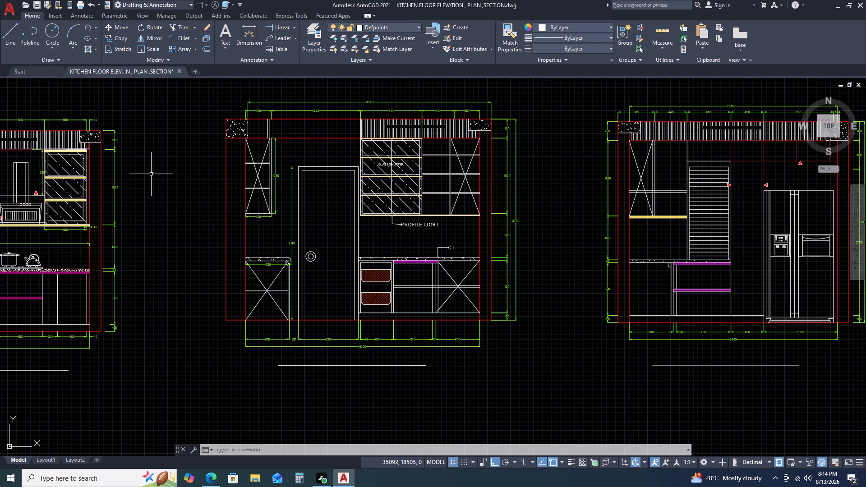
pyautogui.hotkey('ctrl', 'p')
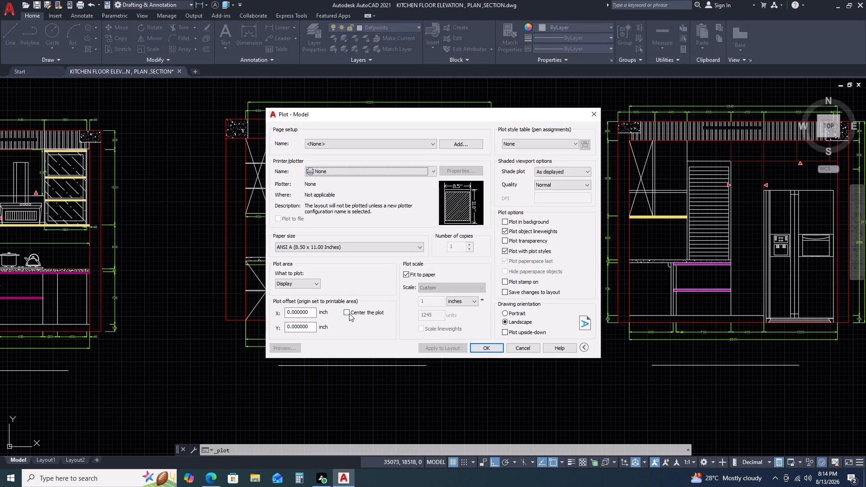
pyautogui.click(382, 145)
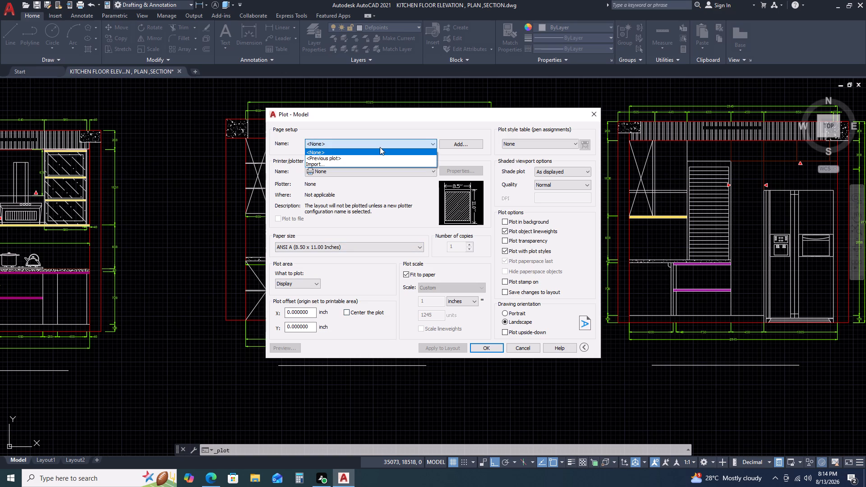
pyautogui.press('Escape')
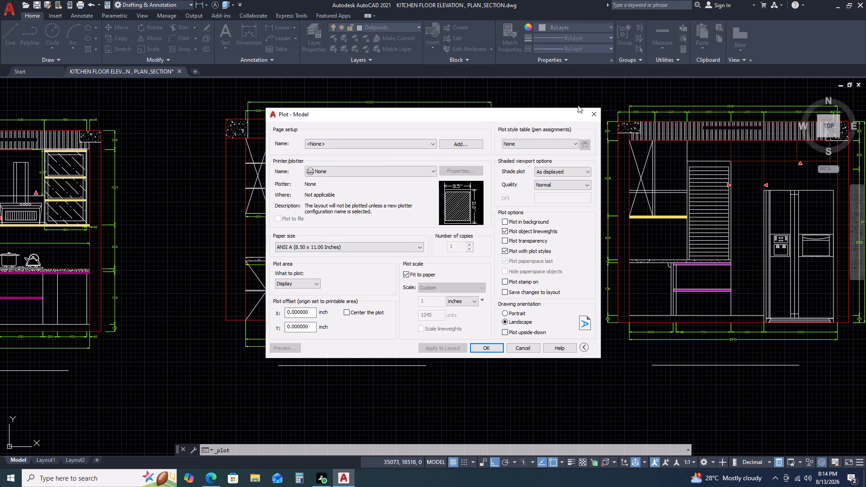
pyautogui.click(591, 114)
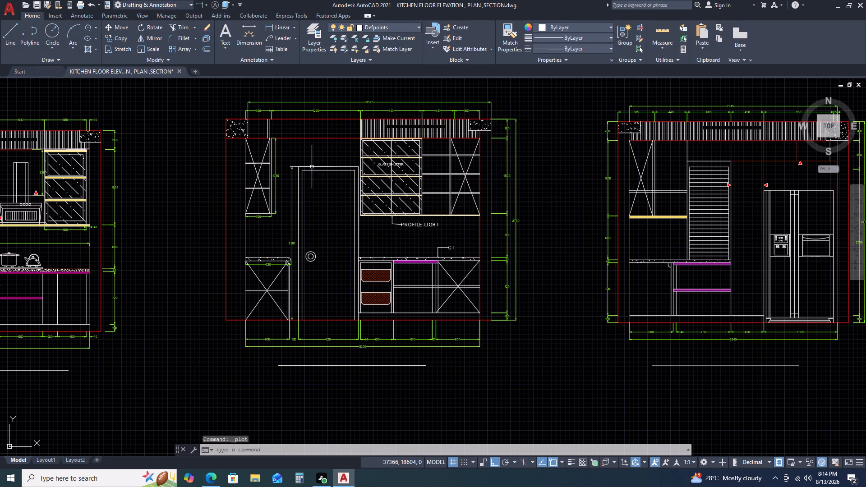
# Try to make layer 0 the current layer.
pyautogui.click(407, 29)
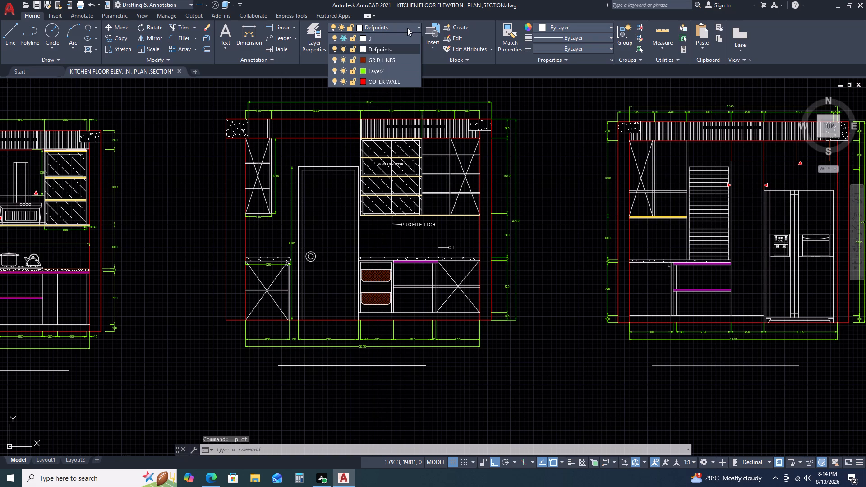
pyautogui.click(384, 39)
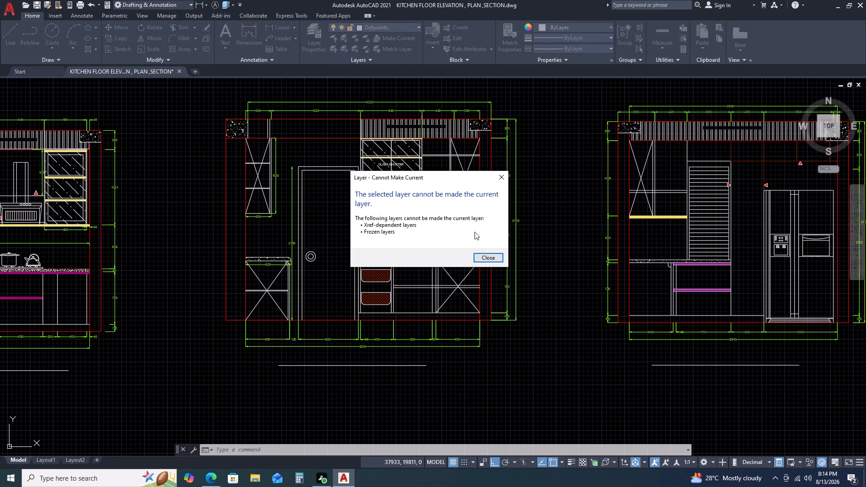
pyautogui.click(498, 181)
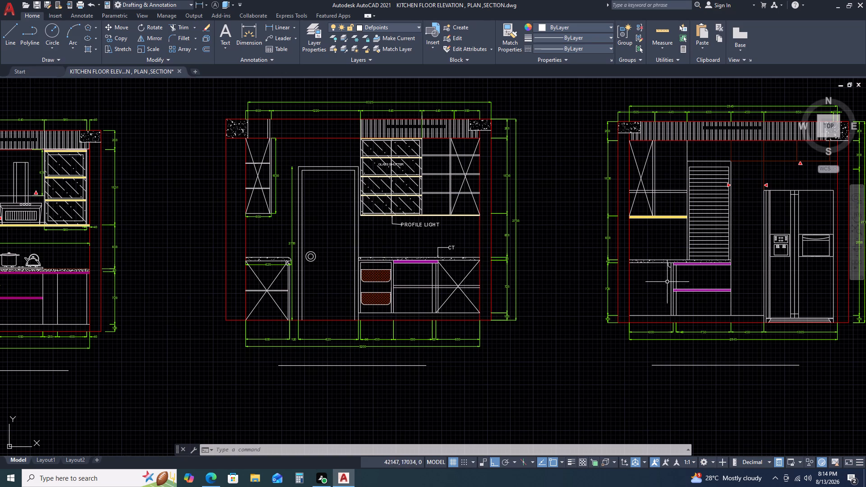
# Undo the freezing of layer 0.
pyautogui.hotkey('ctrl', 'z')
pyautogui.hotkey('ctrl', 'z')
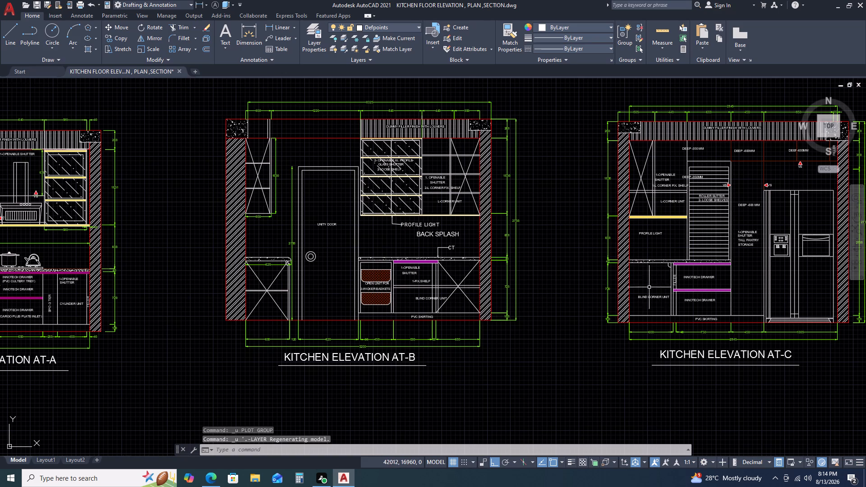
# Make layer 0 the current layer.
pyautogui.click(412, 28)
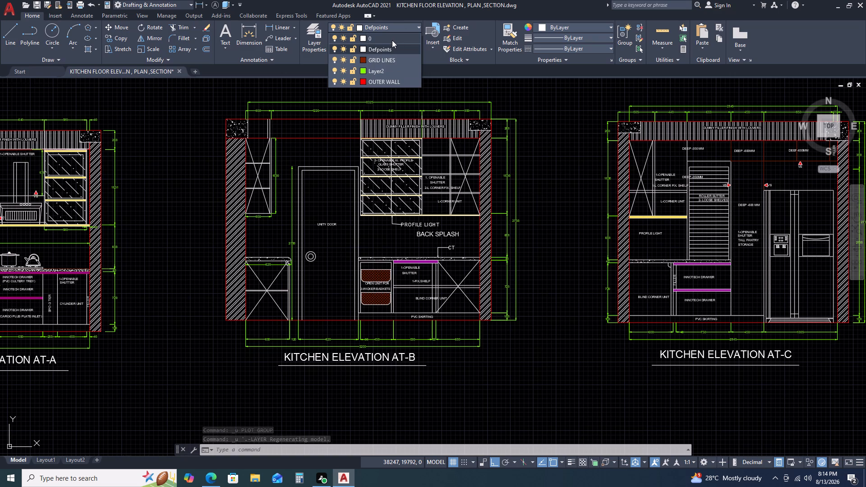
pyautogui.click(392, 40)
# Preview a plot with the previous plot settings, windowing the Kitchen Top Plan and all three elevations, and examine the linework.
pyautogui.scroll(-1, 477, 151)
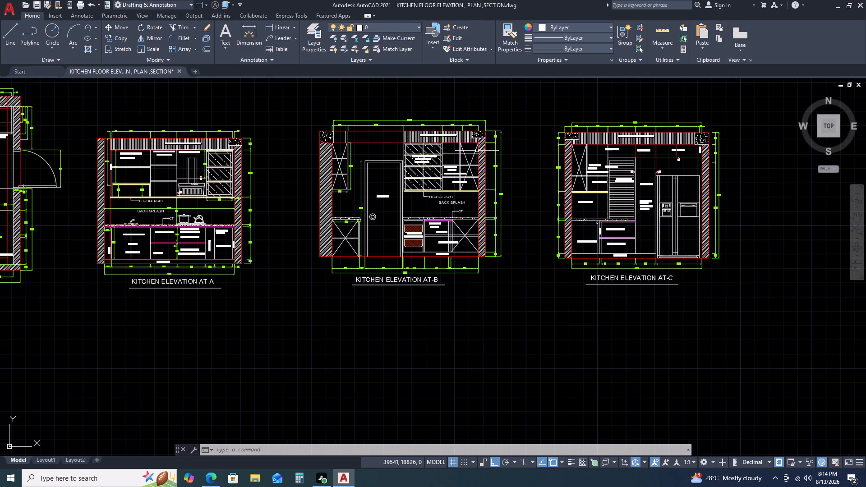
pyautogui.moveTo(477, 151); pyautogui.dragTo(493, 176, button='middle')
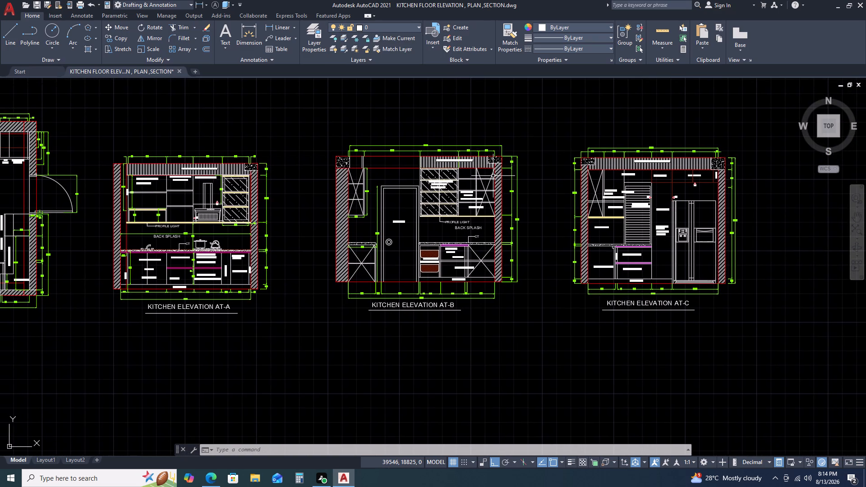
pyautogui.hotkey('ctrl', 'p')
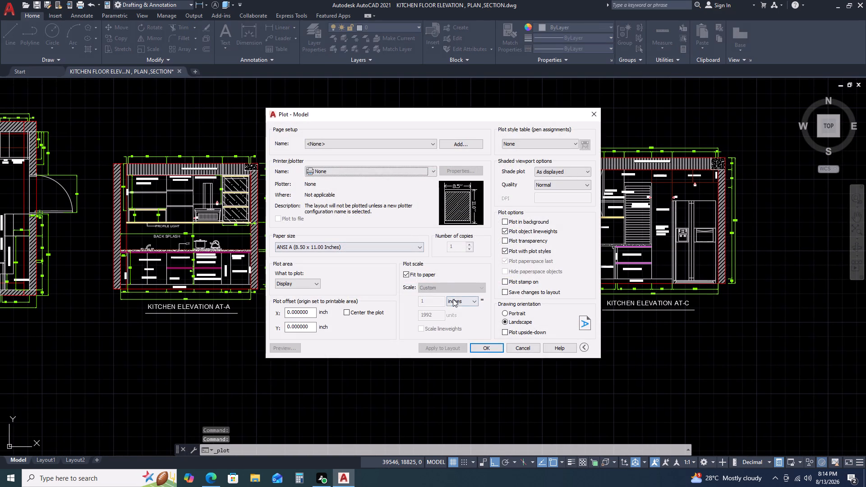
pyautogui.click(374, 146)
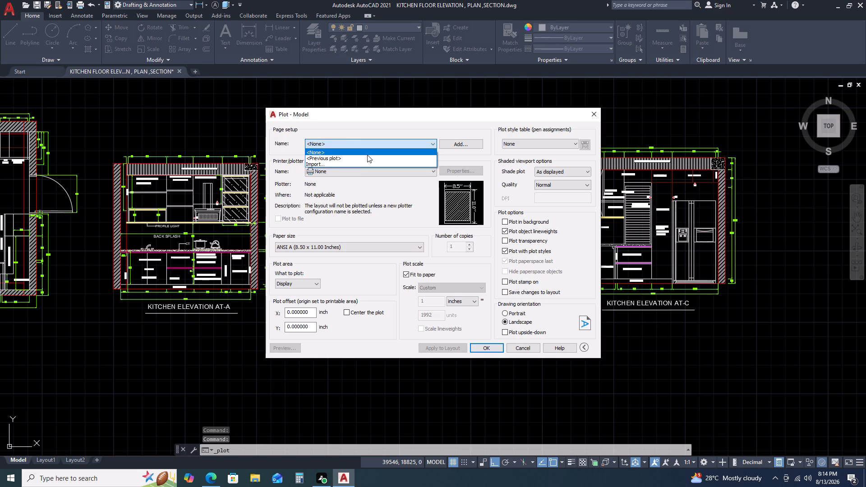
pyautogui.click(364, 158)
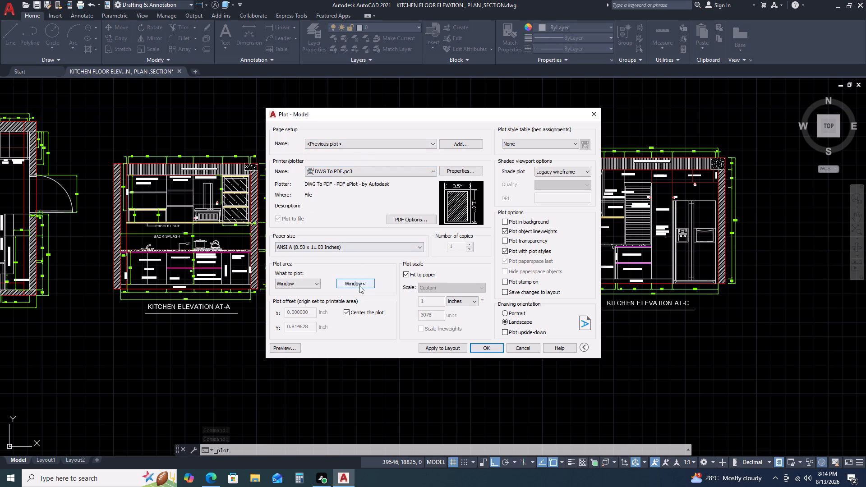
pyautogui.click(359, 284)
pyautogui.scroll(-1, 326, 258)
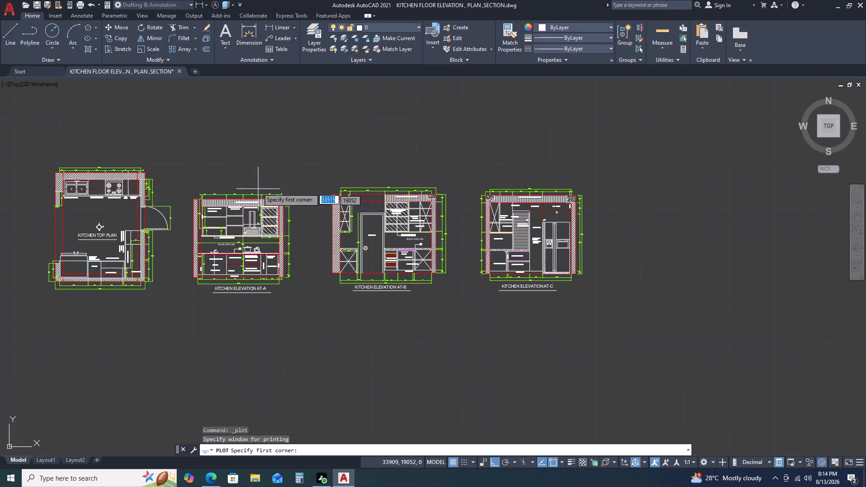
pyautogui.moveTo(269, 172); pyautogui.dragTo(321, 172, button='middle')
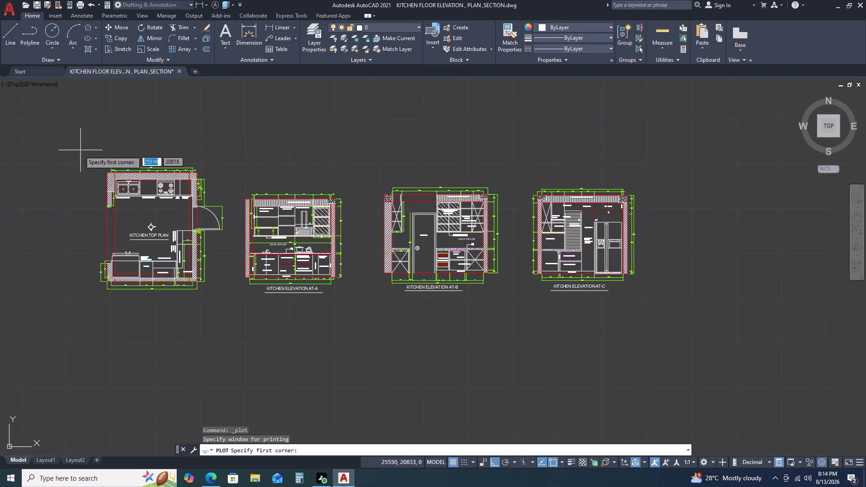
pyautogui.click(74, 155)
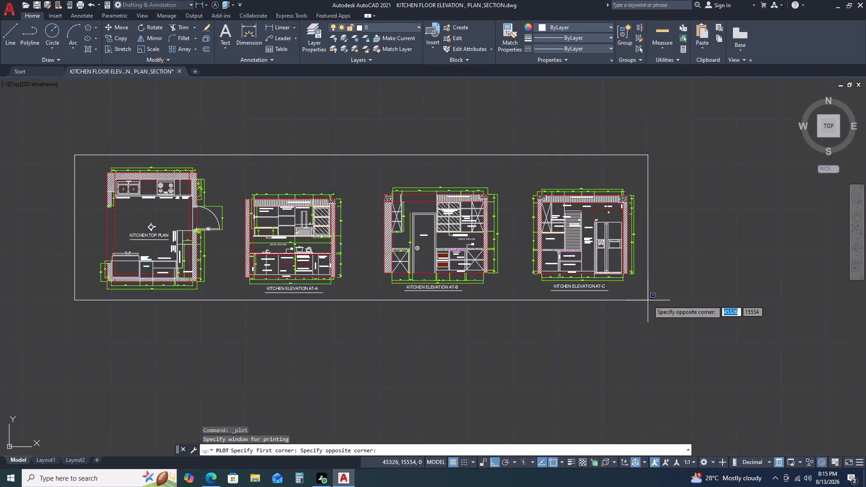
pyautogui.click(640, 300)
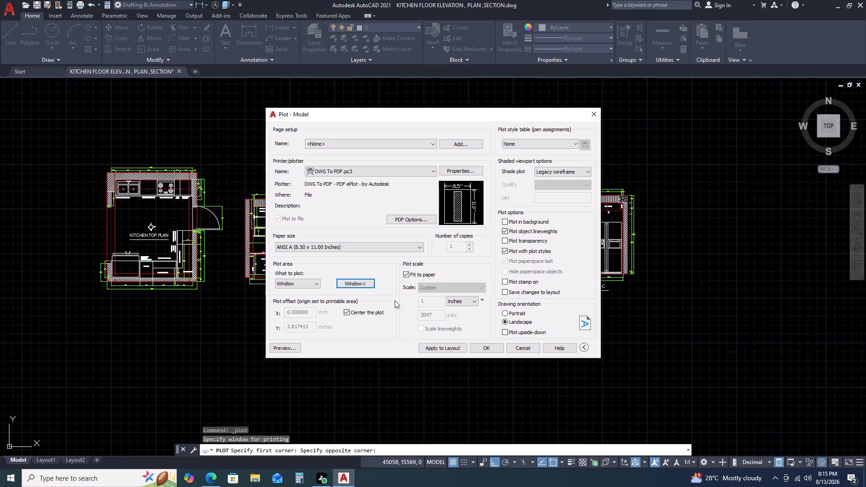
pyautogui.click(286, 347)
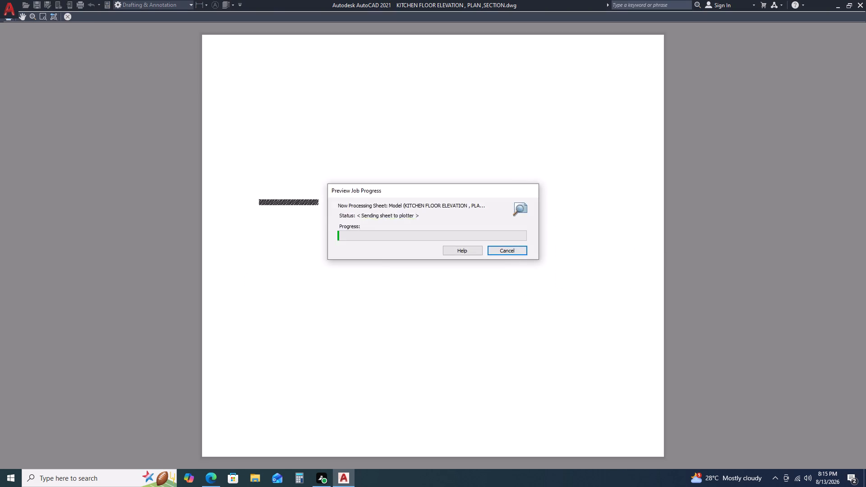
pyautogui.scroll(2, 482, 276)
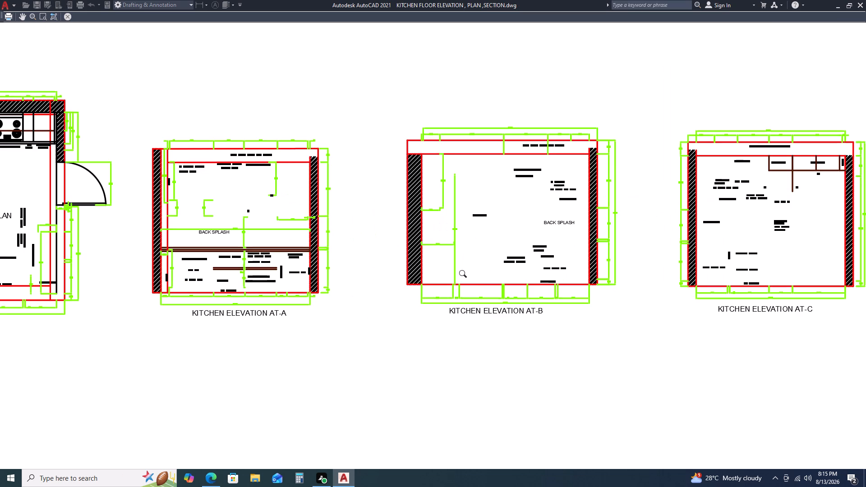
pyautogui.scroll(-1, 378, 290)
pyautogui.moveTo(373, 291); pyautogui.dragTo(398, 294, button='middle')
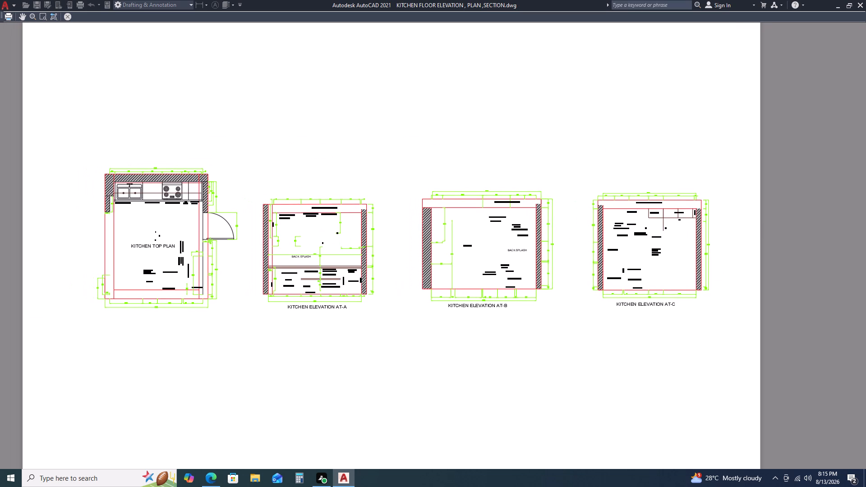
pyautogui.press('Escape')
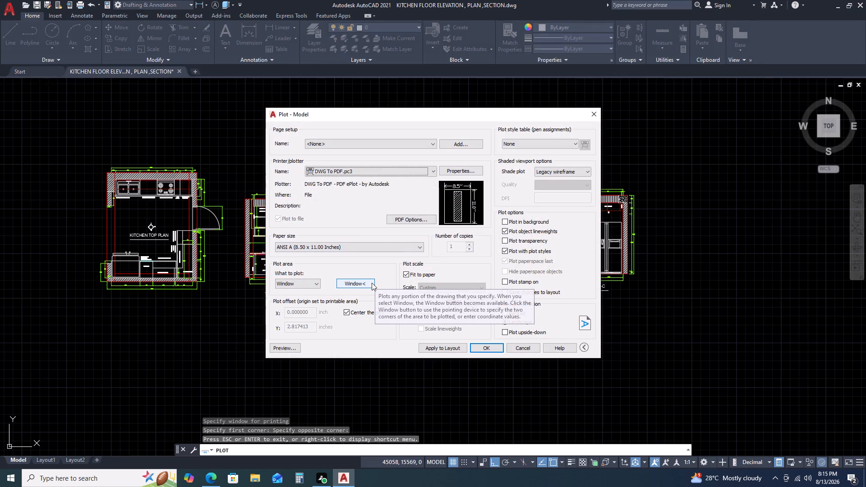
# Preview a plot of only the Kitchen Top Plan with the previous plot settings, examine its linework, and leave the plot setup.
pyautogui.click(404, 142)
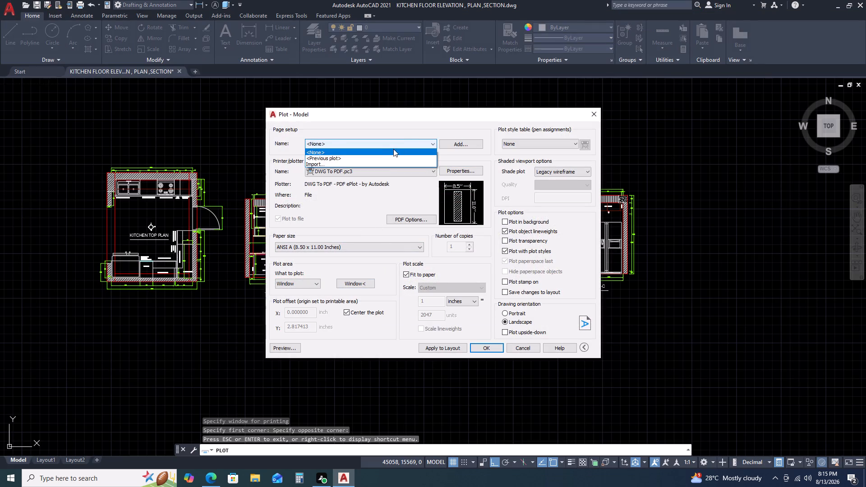
pyautogui.click(381, 158)
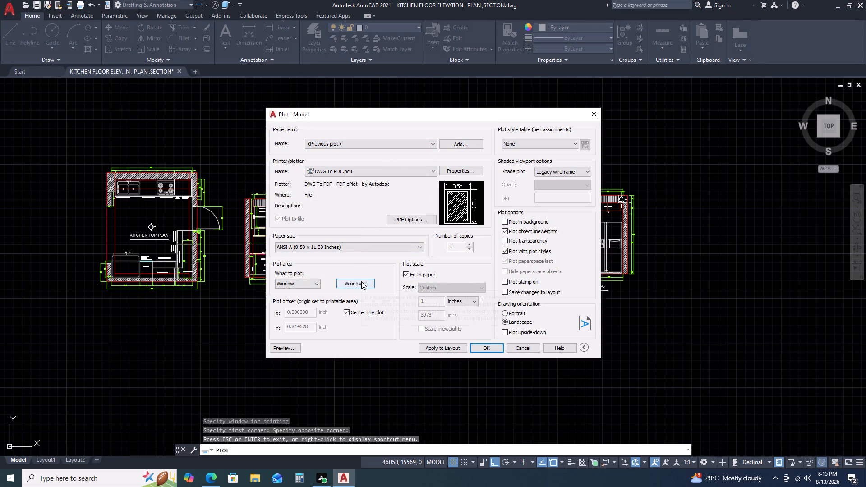
pyautogui.click(364, 284)
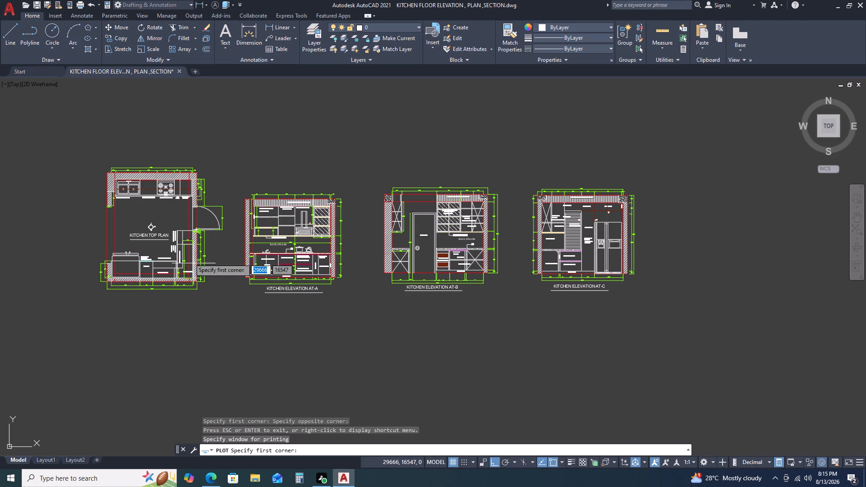
pyautogui.click(96, 162)
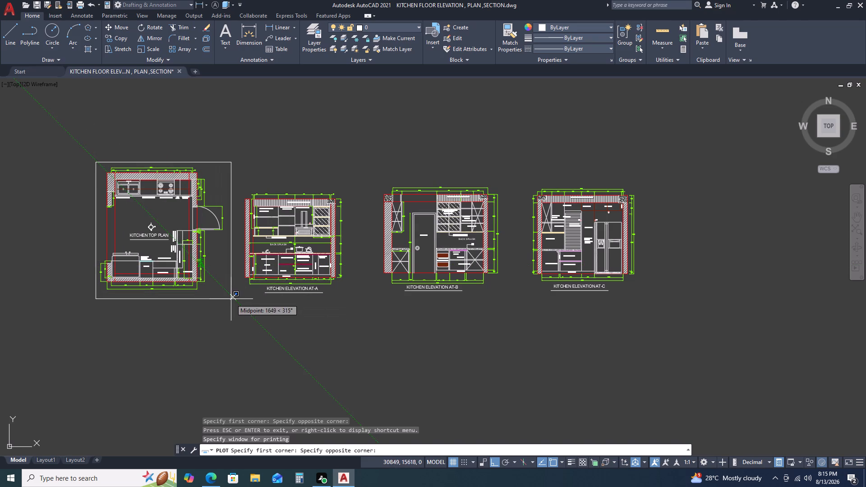
pyautogui.click(231, 298)
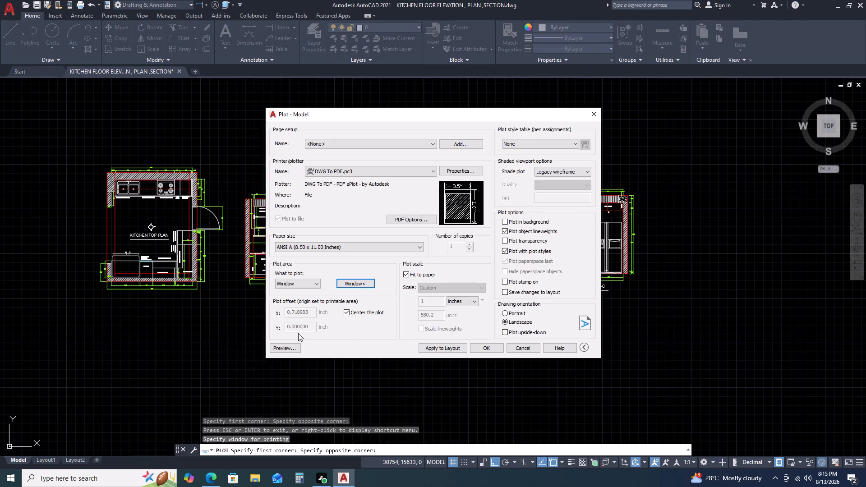
pyautogui.click(289, 345)
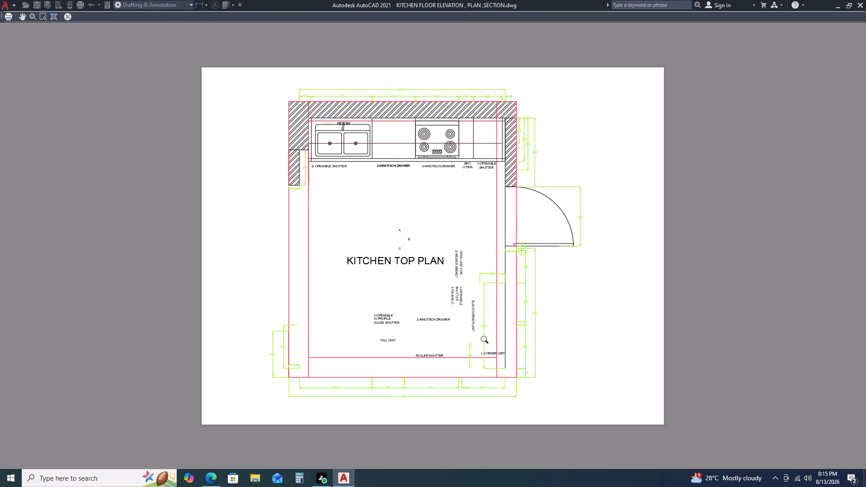
pyautogui.scroll(3, 488, 340)
pyautogui.scroll(-3, 450, 330)
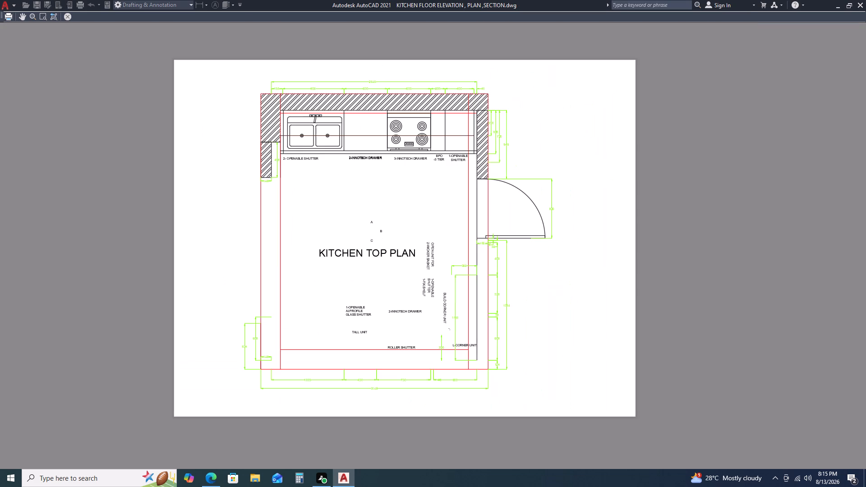
pyautogui.press('Escape')
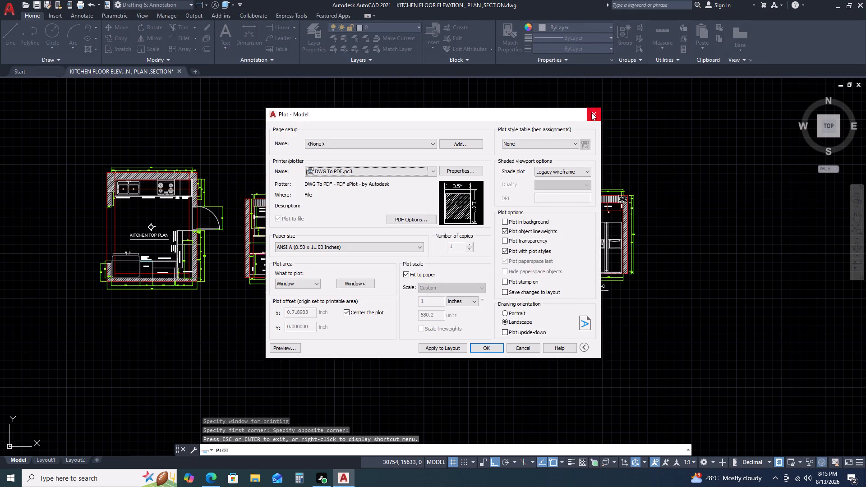
pyautogui.click(591, 113)
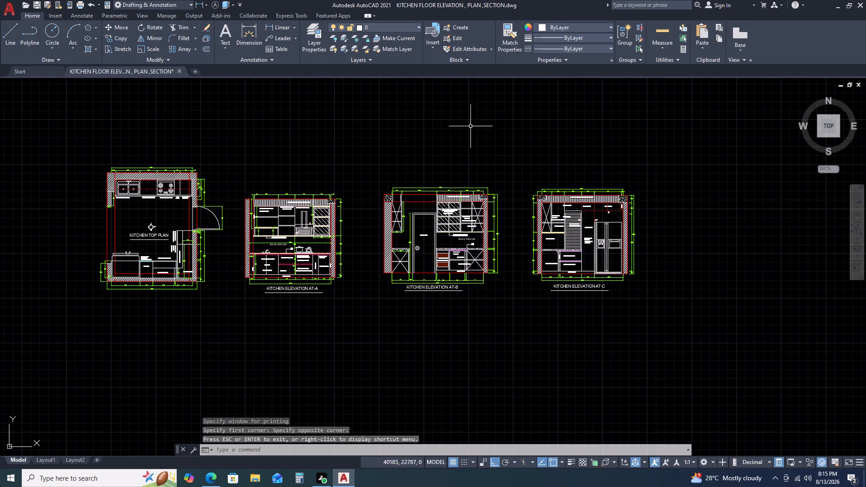
# Reopen the plot setup with the previous plot settings and assign the monochrome.ctb plot style table to all layouts.
pyautogui.hotkey('ctrl', 'p')
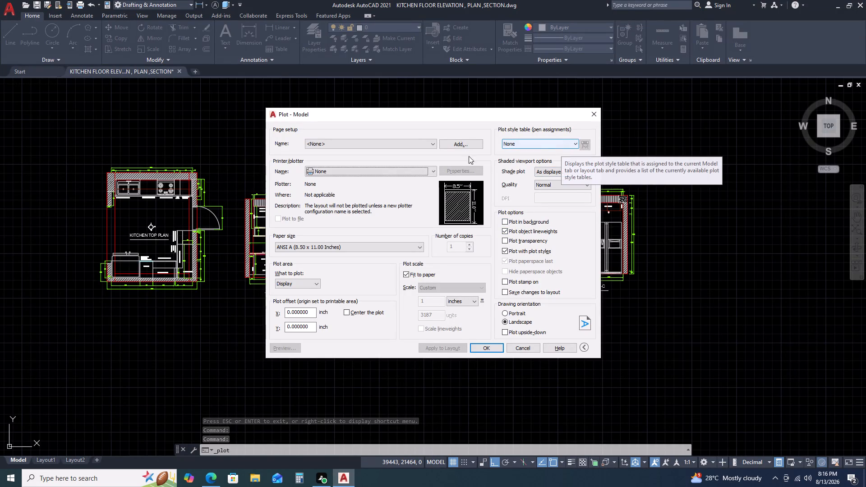
pyautogui.click(424, 142)
pyautogui.click(394, 159)
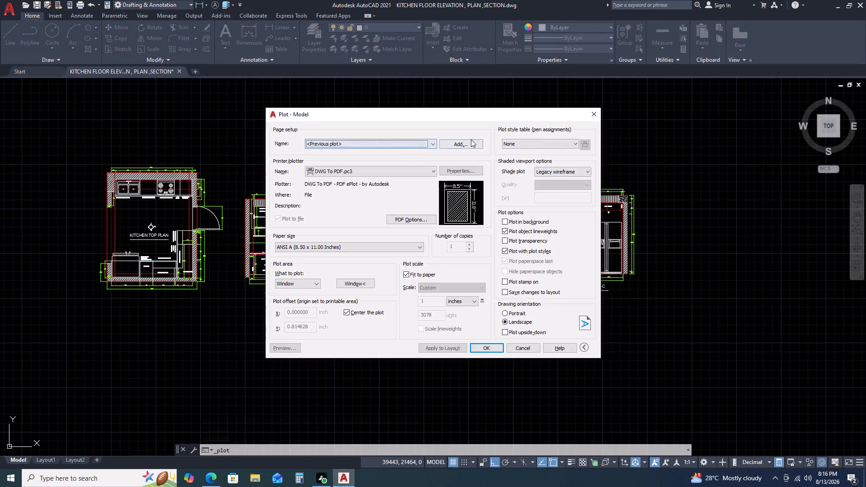
pyautogui.click(525, 146)
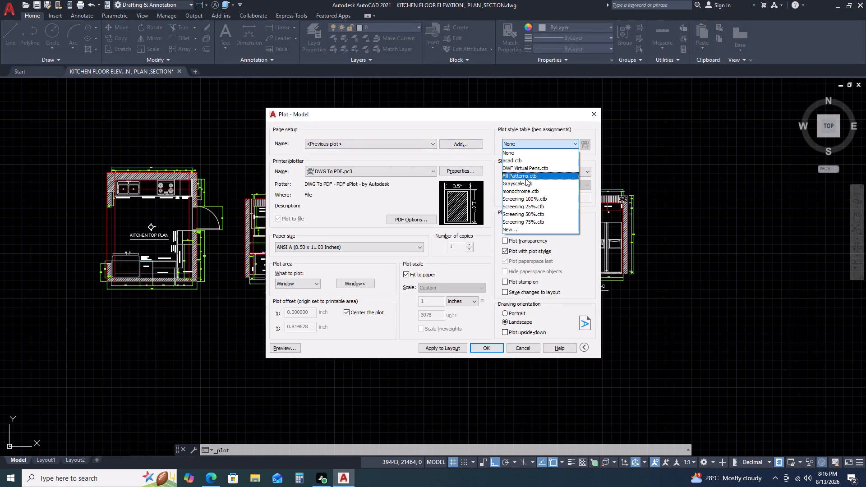
pyautogui.click(525, 192)
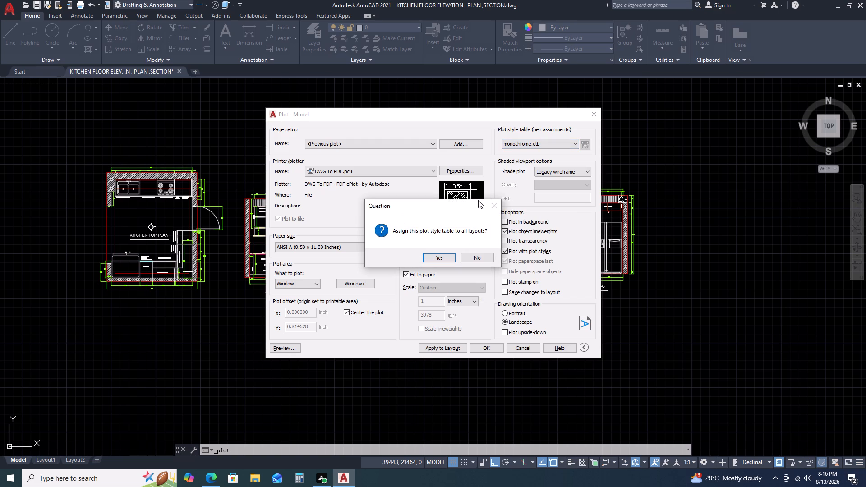
pyautogui.click(444, 255)
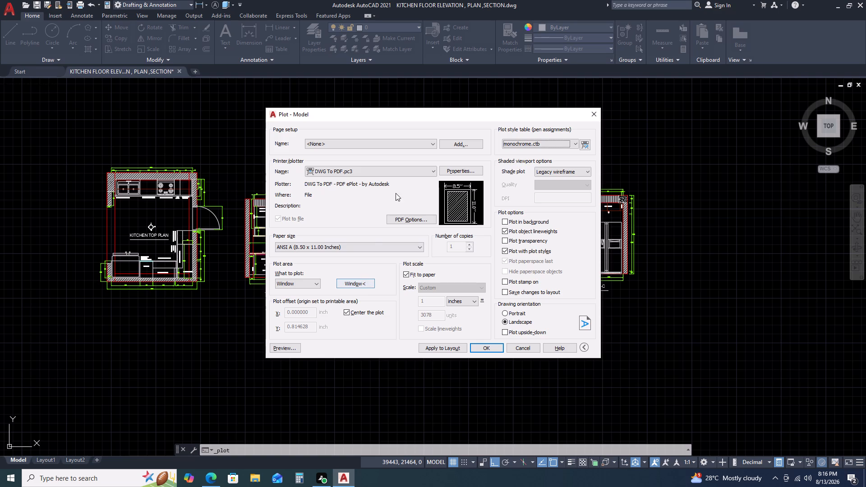
# Preview a plot with the previous plot settings, windowing the Kitchen Top Plan and all three elevations, and examine the linework.
pyautogui.click(416, 146)
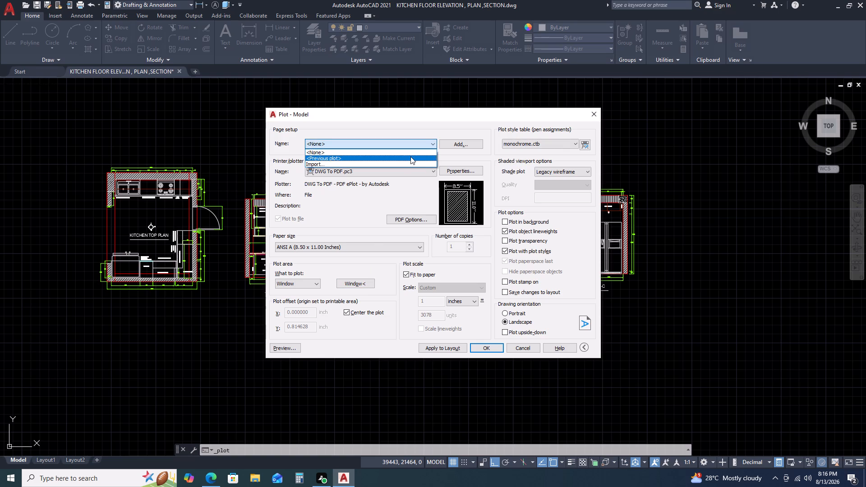
pyautogui.click(410, 156)
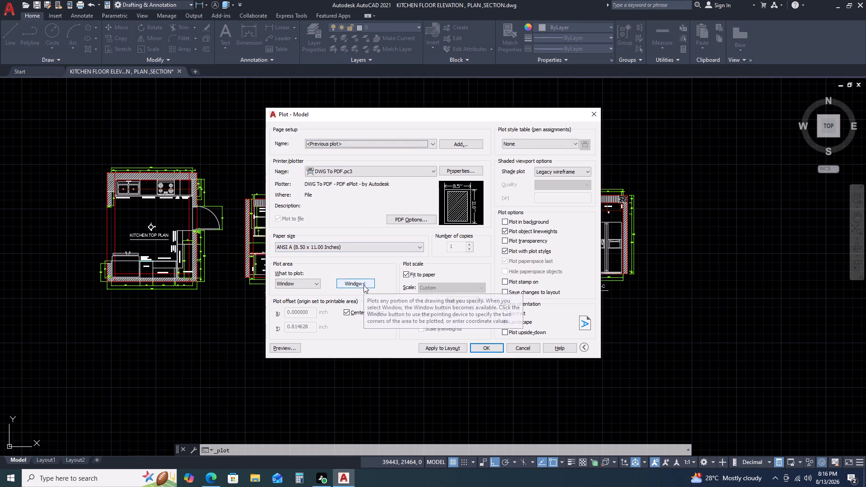
pyautogui.click(364, 285)
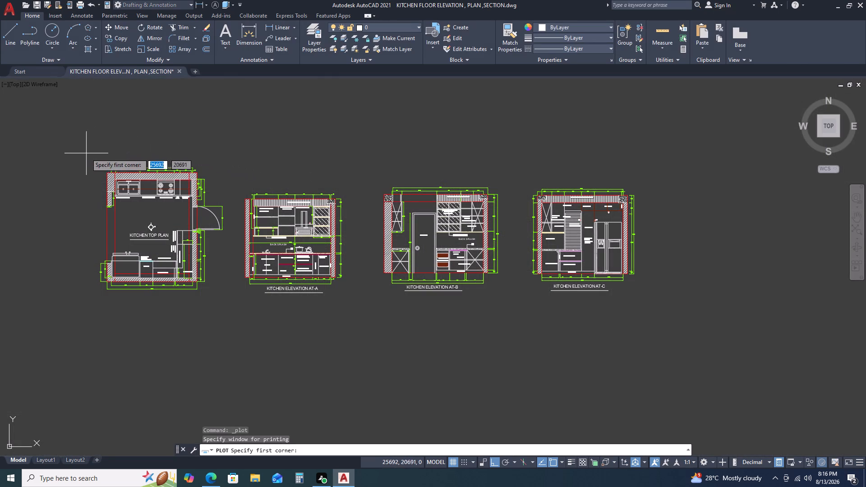
pyautogui.click(86, 153)
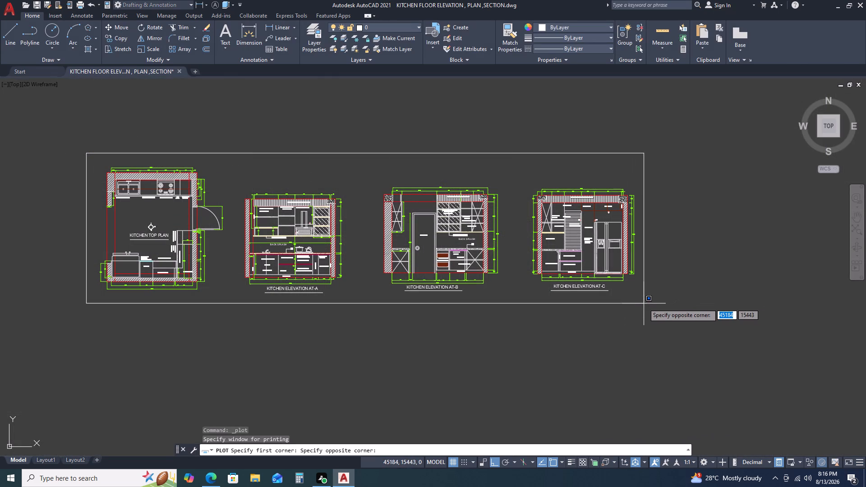
pyautogui.click(644, 301)
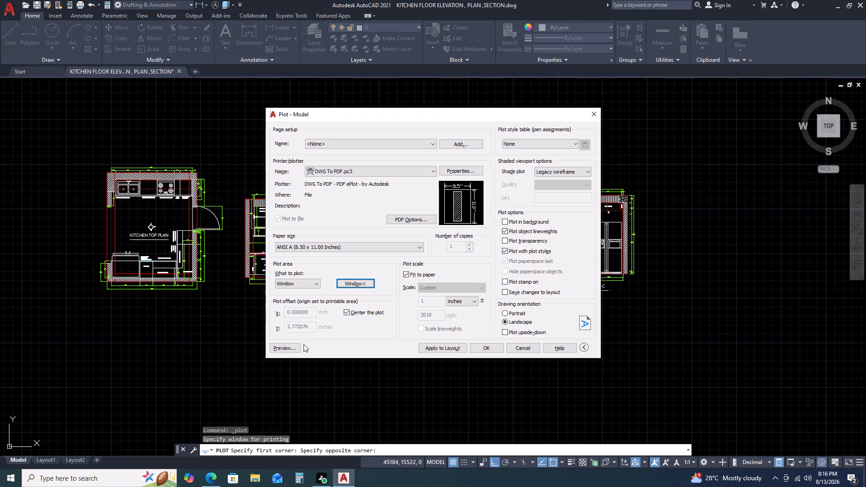
pyautogui.click(292, 344)
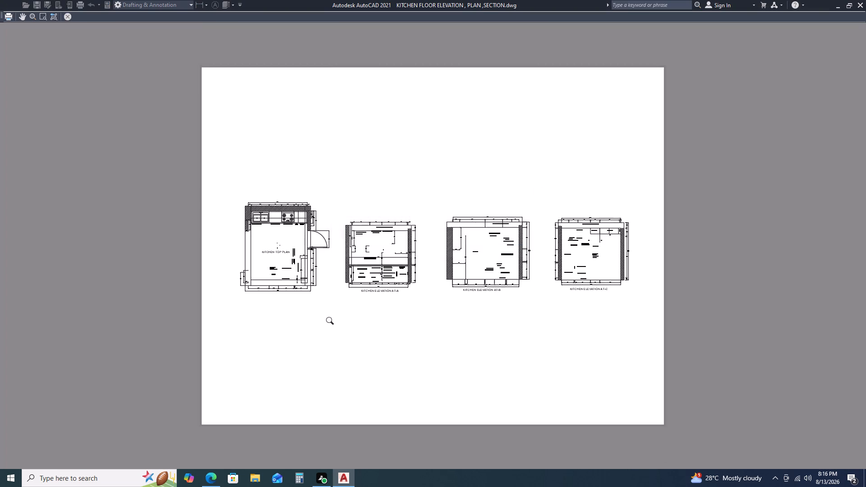
pyautogui.scroll(3, 302, 276)
pyautogui.scroll(2, 269, 252)
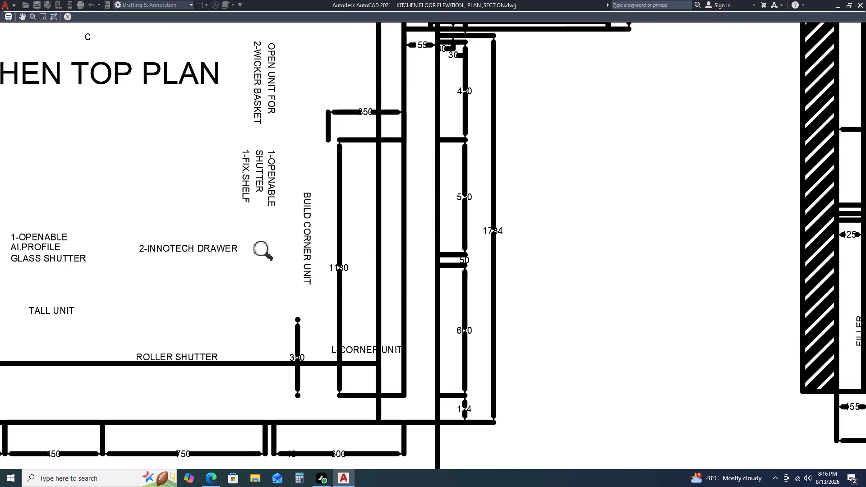
pyautogui.scroll(-2, 269, 252)
pyautogui.scroll(-2, 510, 245)
pyautogui.moveTo(511, 245); pyautogui.dragTo(428, 247, button='middle')
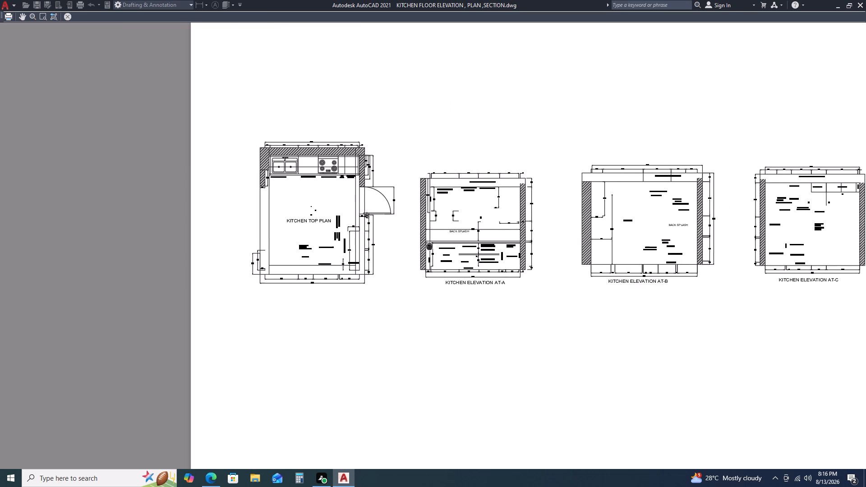
pyautogui.middleClick(428, 247)
pyautogui.moveTo(652, 239); pyautogui.dragTo(576, 233, button='middle')
pyautogui.scroll(2, 703, 239)
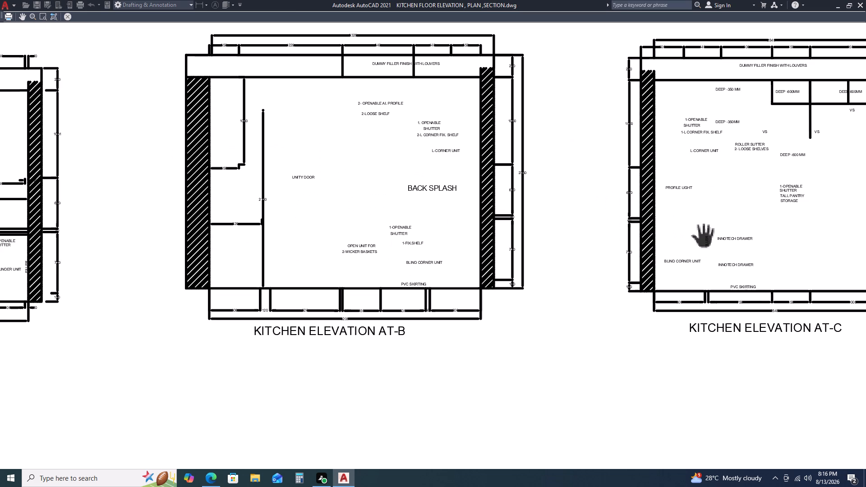
pyautogui.scroll(-1, 703, 239)
pyautogui.press('Escape')
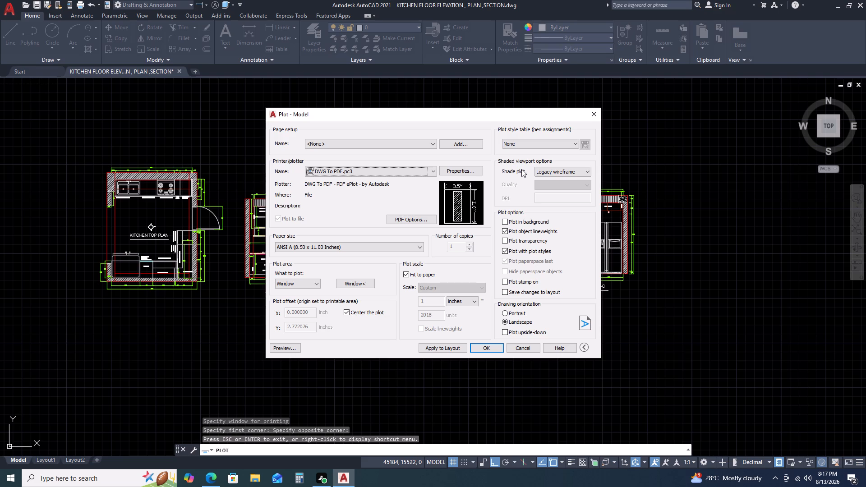
# Restore the previous plot settings and assign the acad.ctb plot style table to all layouts.
pyautogui.click(424, 148)
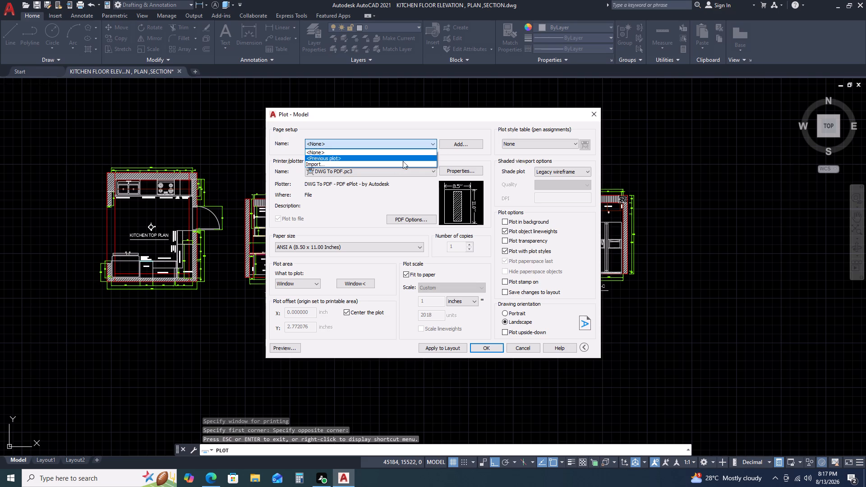
pyautogui.click(376, 158)
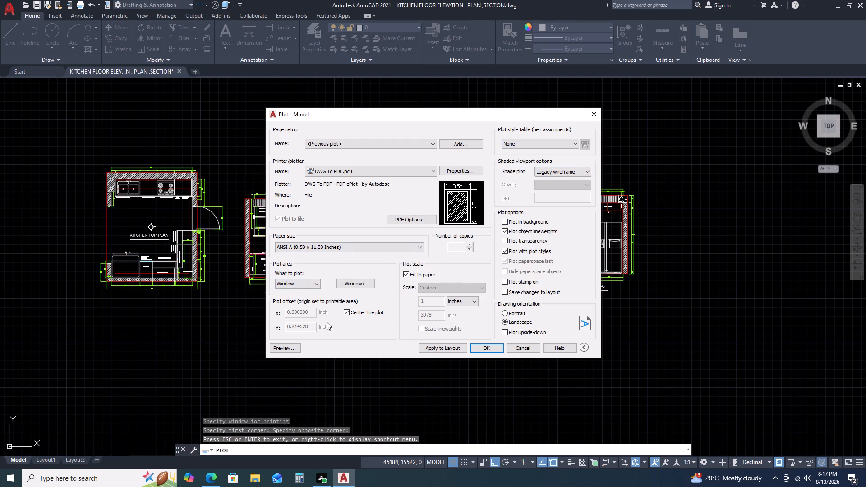
pyautogui.click(565, 143)
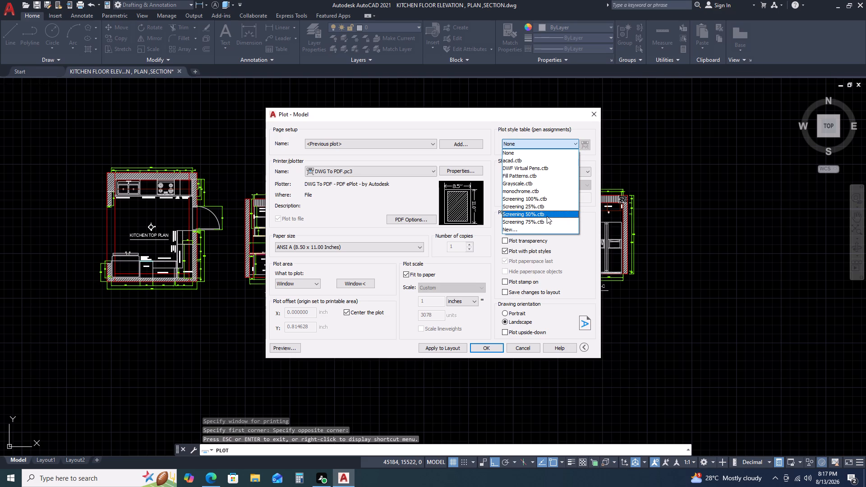
pyautogui.scroll(-1, 547, 216)
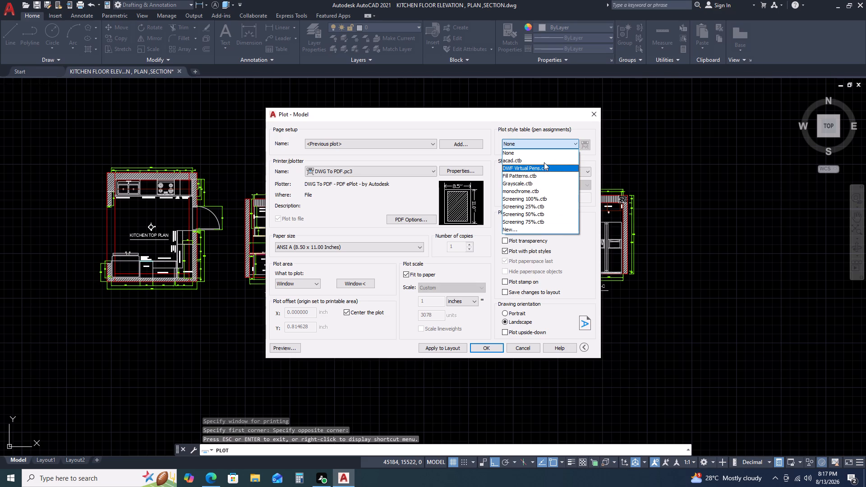
pyautogui.click(544, 162)
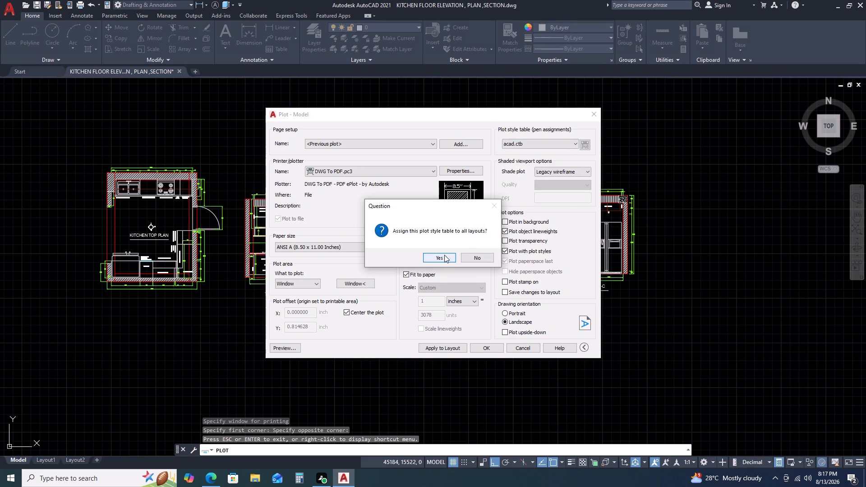
pyautogui.click(444, 255)
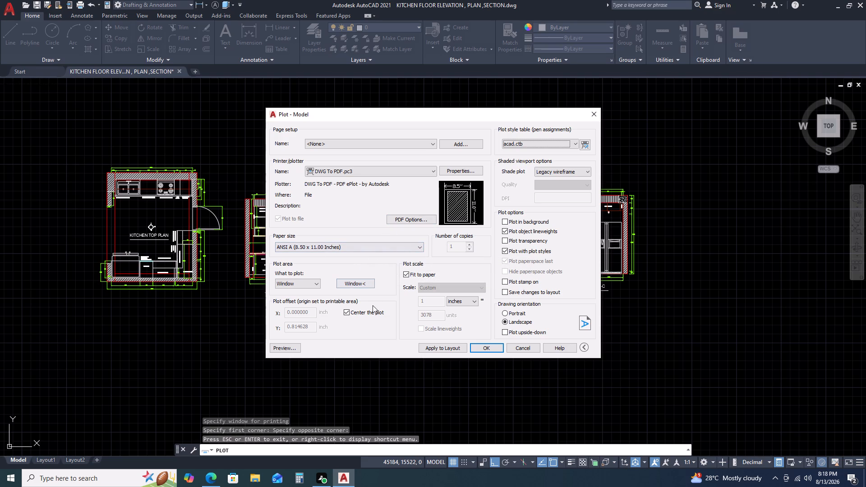
# Preview a plot windowed to only the Kitchen Top Plan, examine its linework, and leave the plot setup.
pyautogui.click(354, 285)
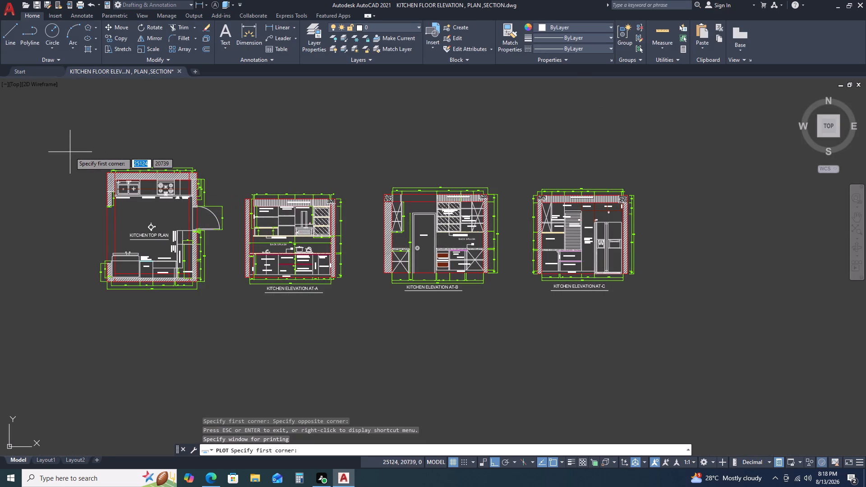
pyautogui.click(84, 151)
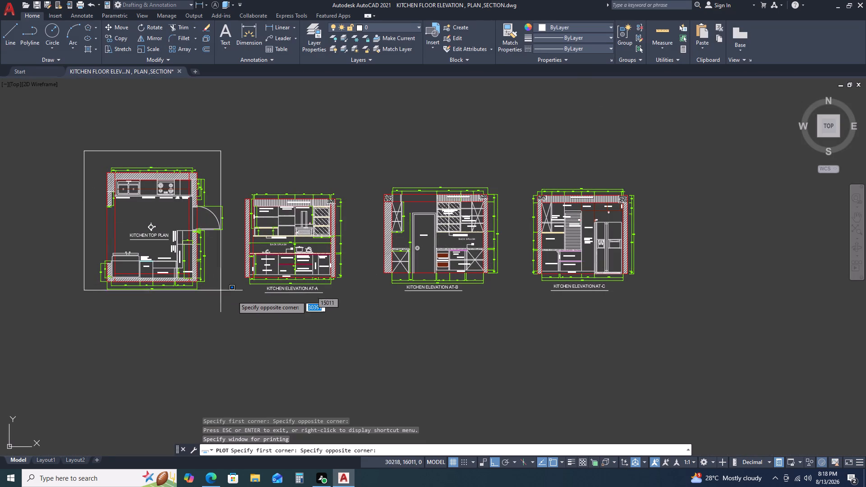
pyautogui.click(230, 297)
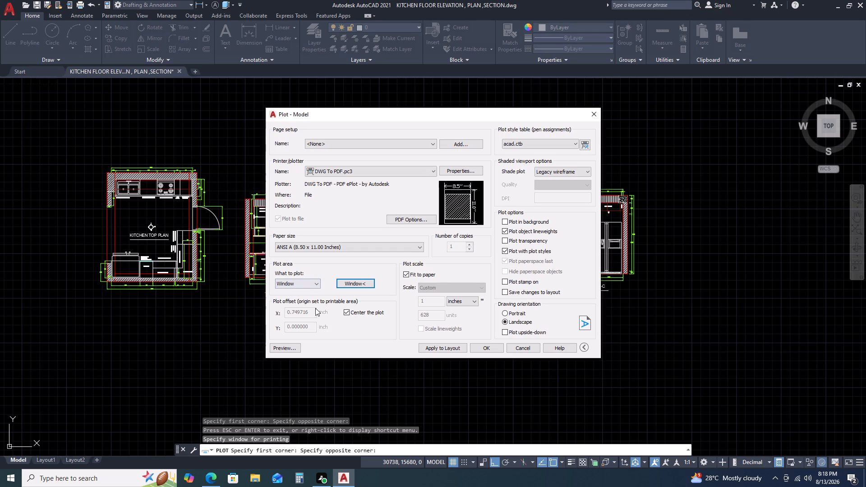
pyautogui.click(294, 345)
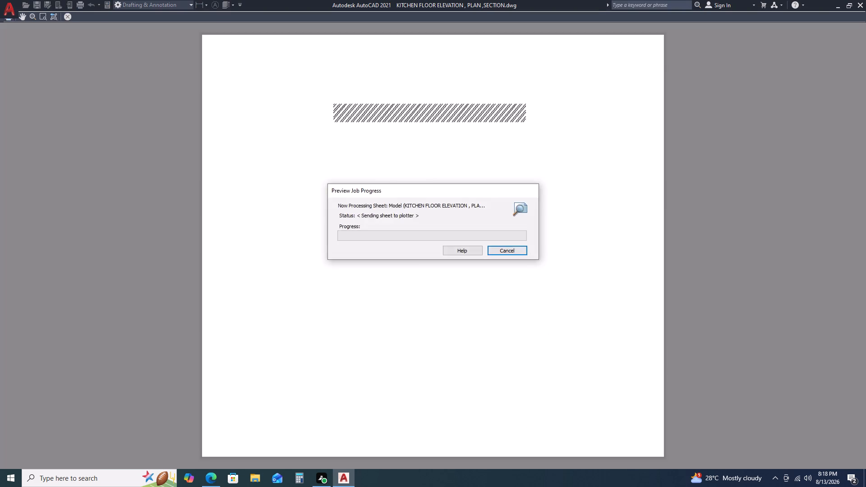
pyautogui.scroll(2, 456, 336)
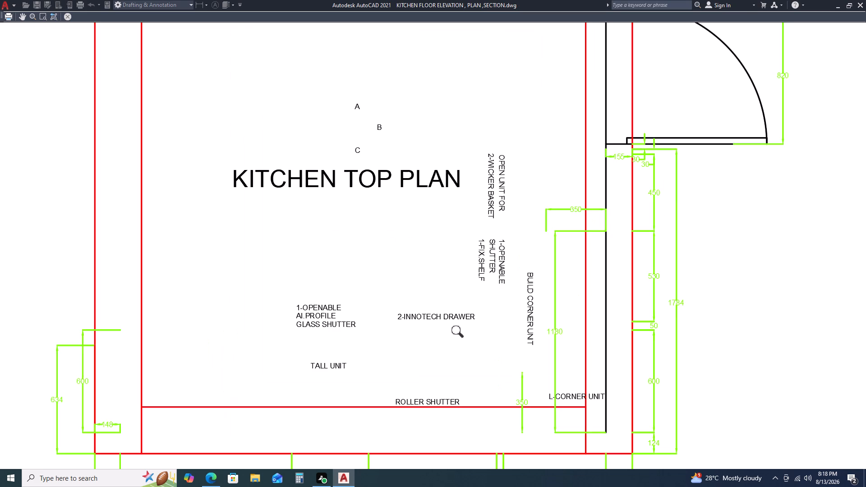
pyautogui.scroll(-1, 460, 333)
pyautogui.press('Escape')
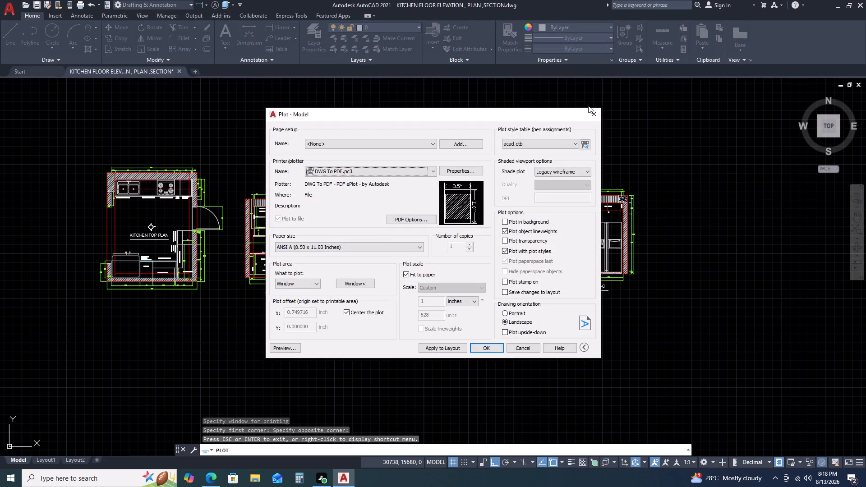
pyautogui.click(591, 114)
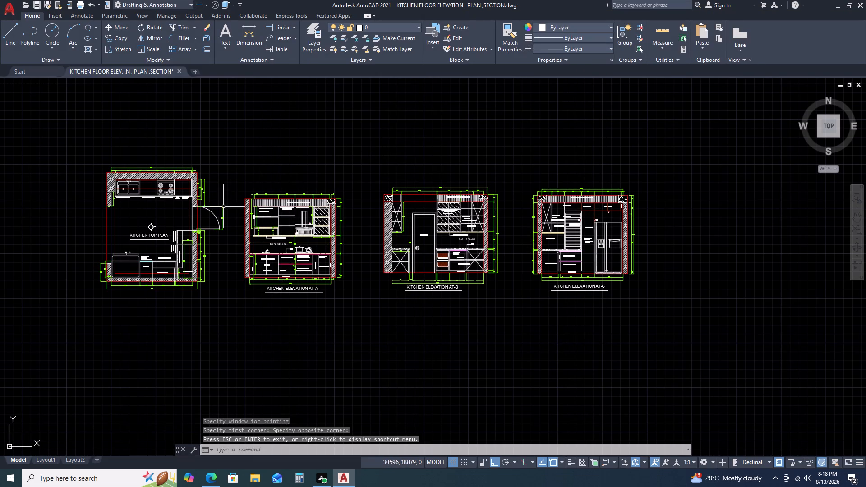
# Check which layer holds the edge line of the open wicker-basket unit beside the door in the Kitchen Top Plan.
pyautogui.scroll(1, 213, 211)
pyautogui.scroll(2, 174, 229)
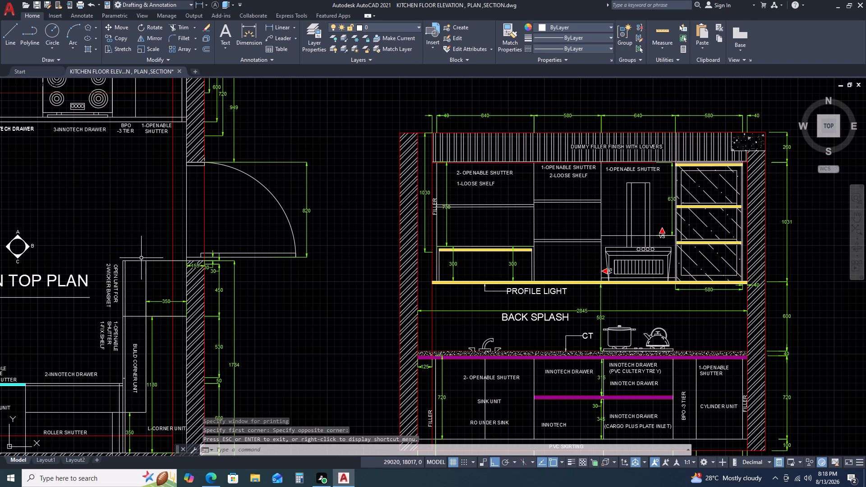
pyautogui.click(141, 258)
pyautogui.click(130, 262)
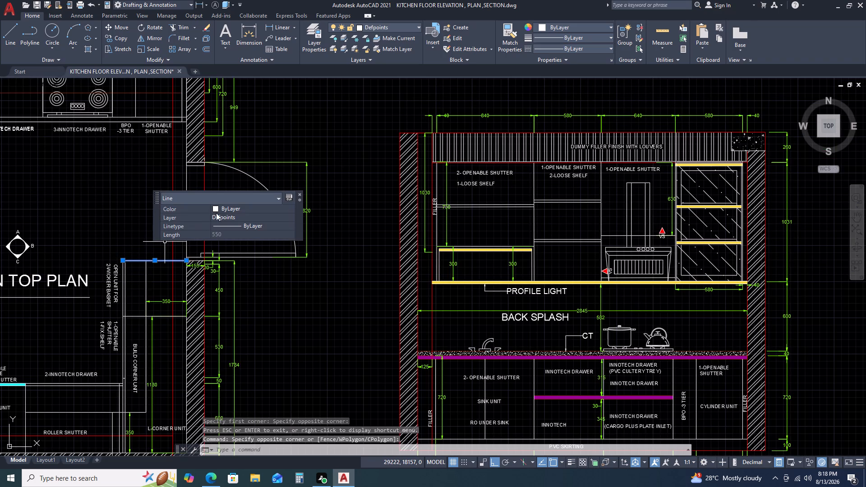
pyautogui.click(229, 217)
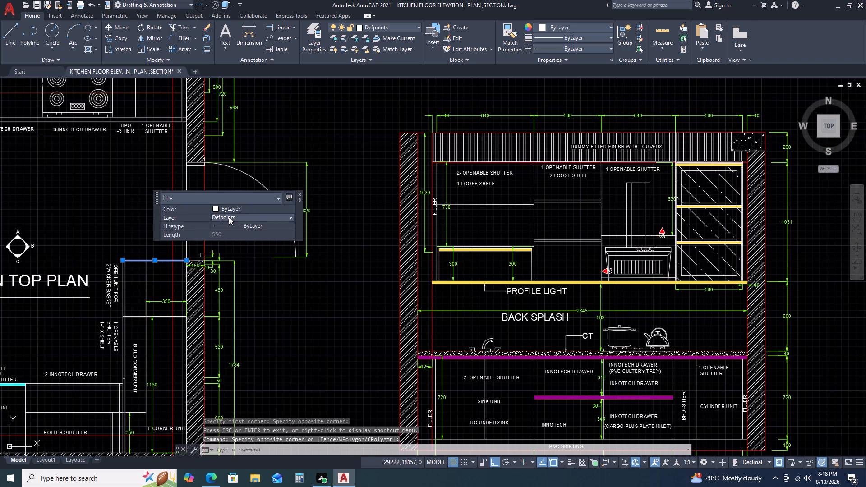
pyautogui.press('Escape')
pyautogui.press('Escape')
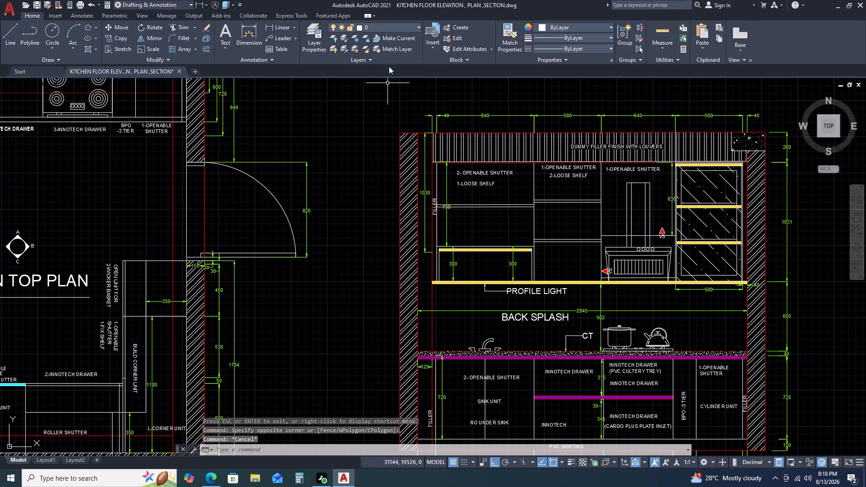
# Move the three edge lines meeting at the open wicker-basket unit's corner near the door in the Kitchen Top Plan to layer 0.
pyautogui.scroll(-1, 247, 141)
pyautogui.moveTo(246, 142); pyautogui.dragTo(313, 147, button='middle')
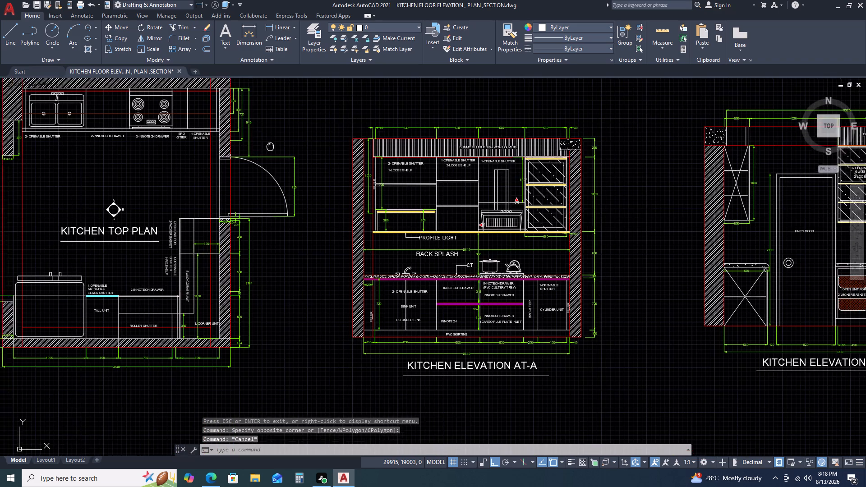
pyautogui.moveTo(313, 147); pyautogui.dragTo(325, 147, button='middle')
pyautogui.middleClick(325, 147)
pyautogui.scroll(2, 258, 215)
pyautogui.click(258, 215)
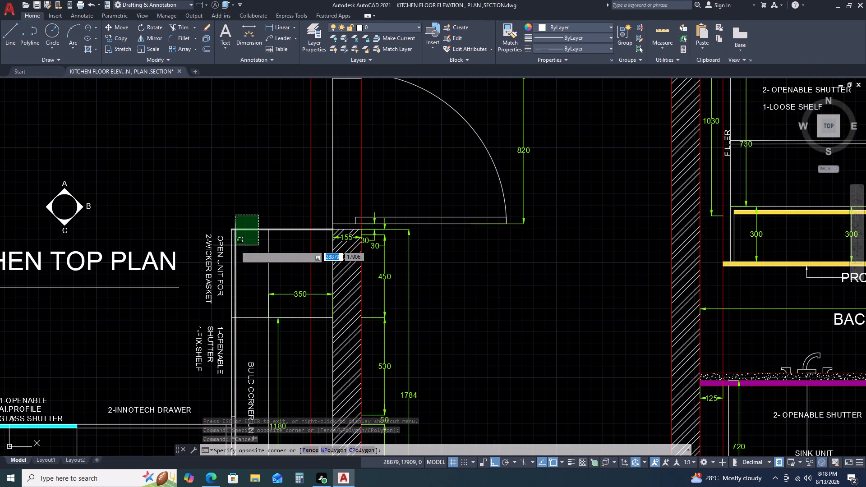
pyautogui.click(230, 252)
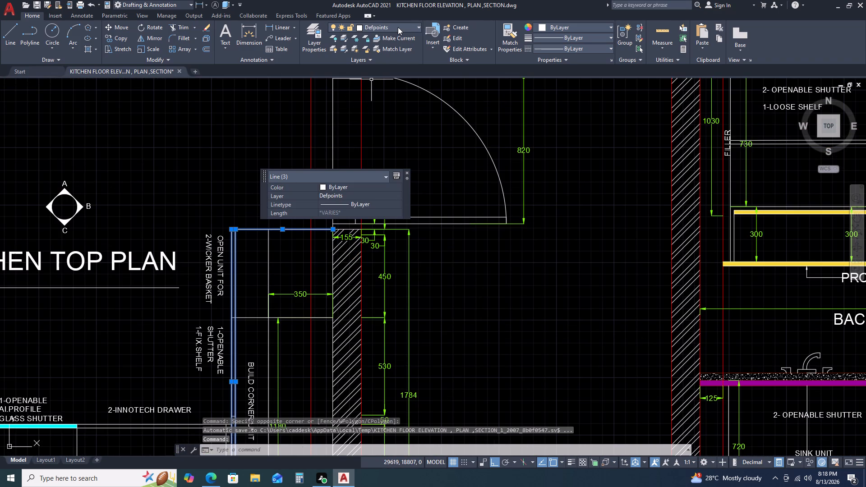
pyautogui.click(398, 27)
pyautogui.click(382, 34)
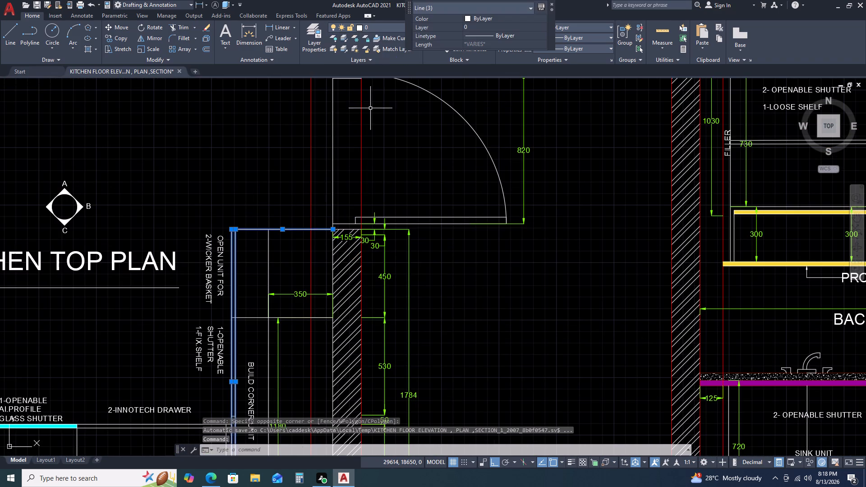
# Preview a plot with the previous plot settings, windowed to the Kitchen Top Plan, examine its linework, and leave the plot setup.
pyautogui.scroll(-2, 370, 108)
pyautogui.moveTo(369, 111); pyautogui.dragTo(373, 144, button='middle')
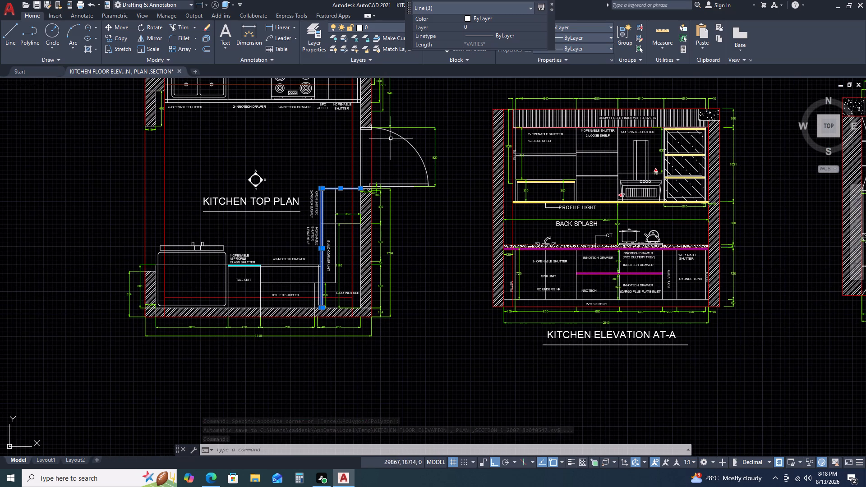
pyautogui.hotkey('ctrl', 'p')
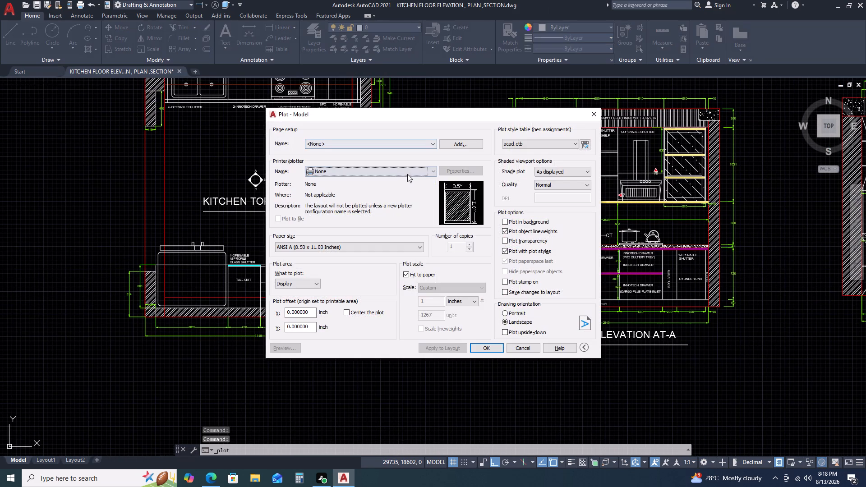
pyautogui.click(392, 144)
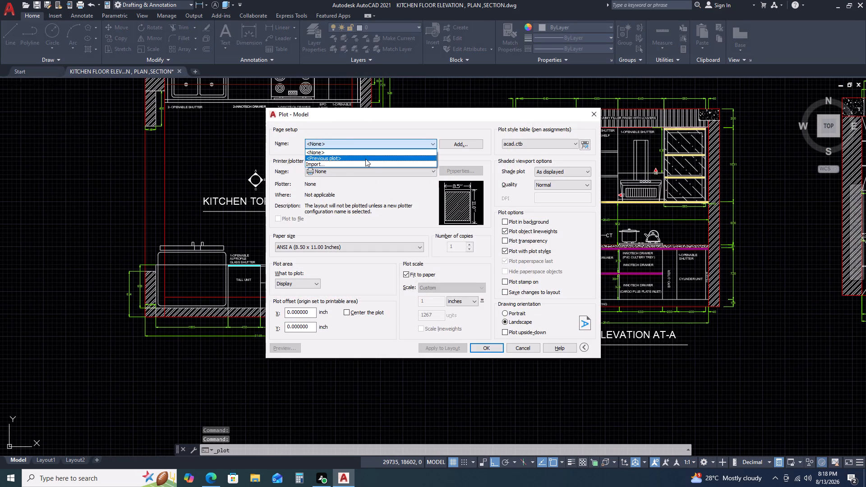
pyautogui.click(365, 159)
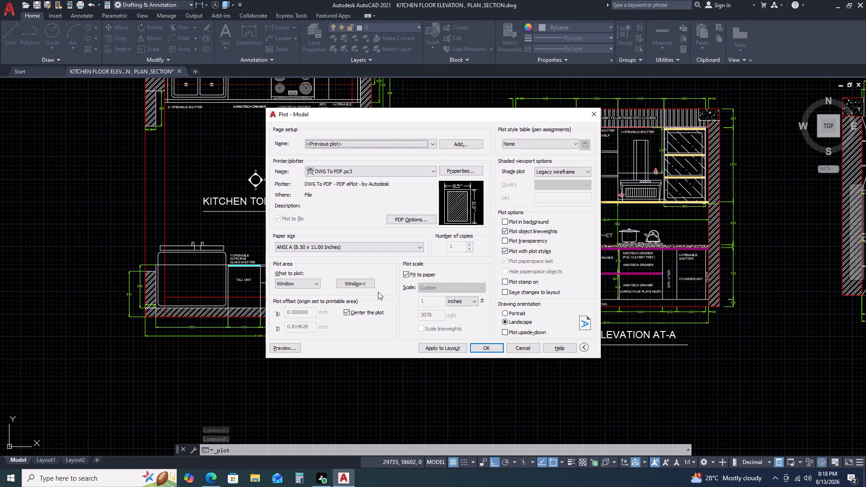
pyautogui.click(348, 285)
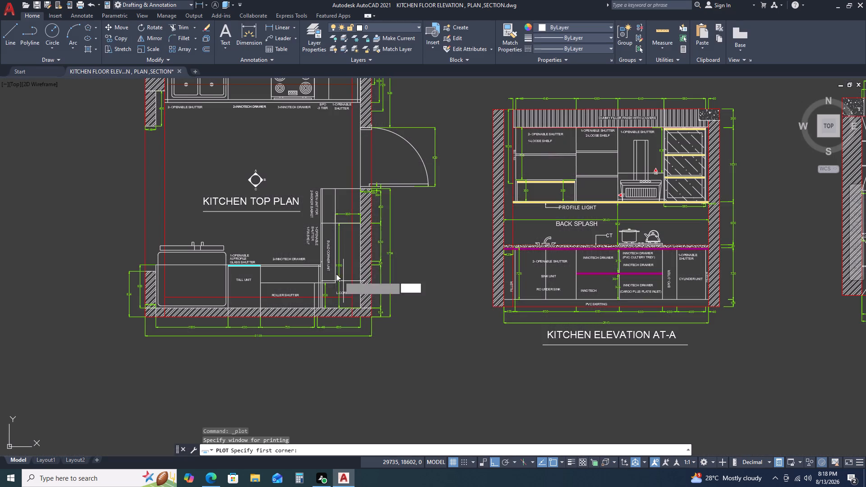
pyautogui.moveTo(299, 240); pyautogui.dragTo(302, 270, button='middle')
pyautogui.moveTo(222, 190); pyautogui.dragTo(217, 234, button='middle')
pyautogui.middleClick(217, 234)
pyautogui.click(106, 96)
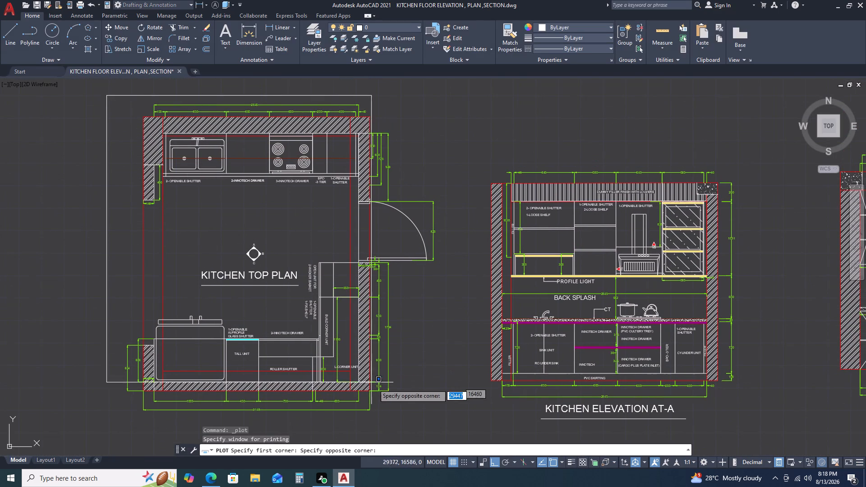
pyautogui.click(448, 423)
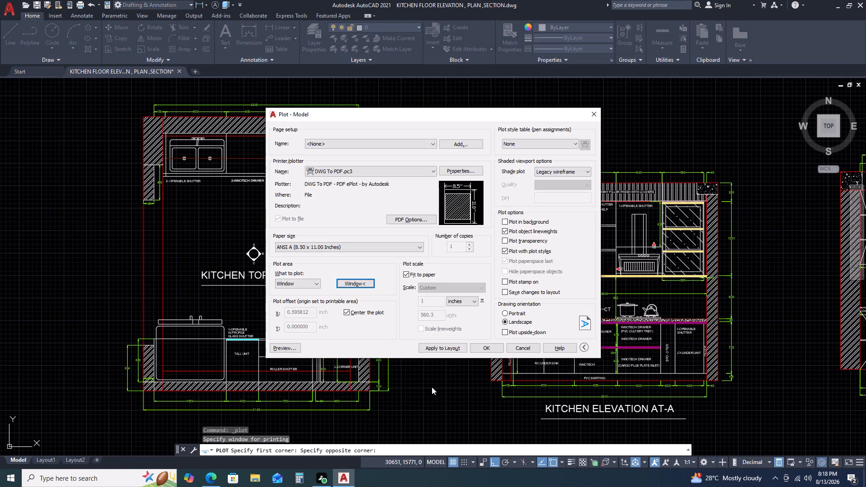
pyautogui.click(285, 345)
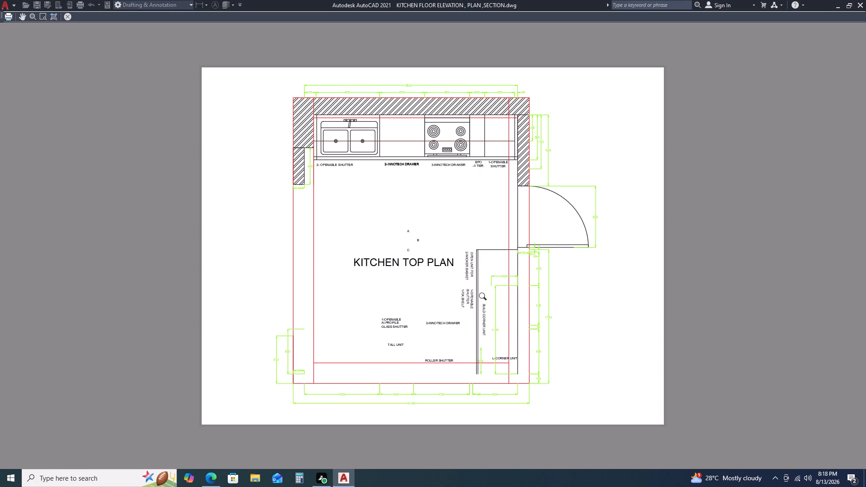
pyautogui.press('Escape')
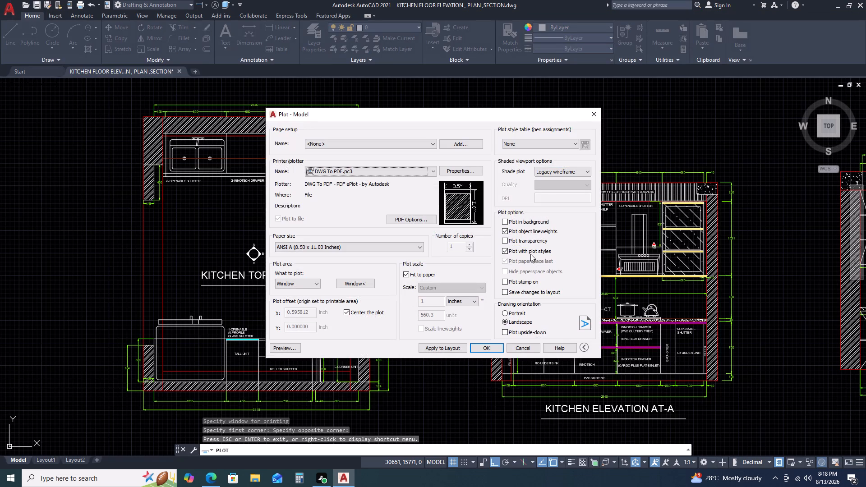
pyautogui.click(592, 112)
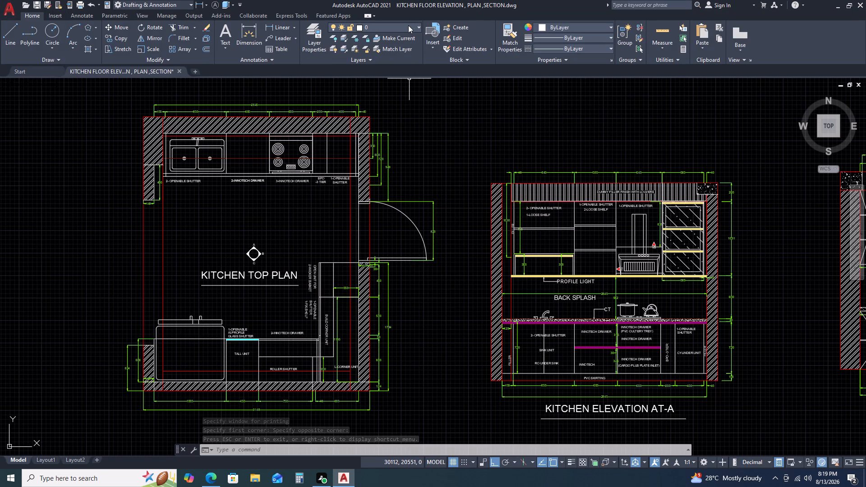
# Move the tall unit and roller shutter lines, their long front line and the adjoining rounded appliance's outline in the Kitchen Top Plan to layer 0.
pyautogui.moveTo(234, 349); pyautogui.dragTo(248, 350, button='middle')
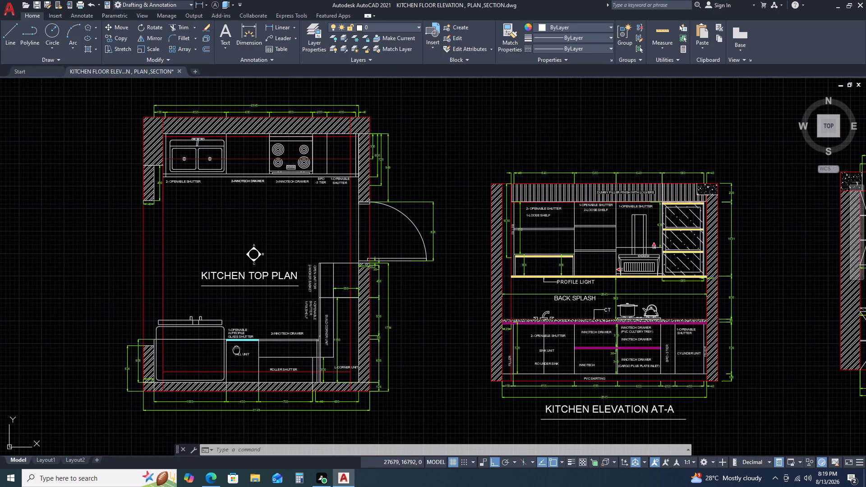
pyautogui.moveTo(248, 350); pyautogui.dragTo(276, 331, button='middle')
pyautogui.middleClick(278, 329)
pyautogui.scroll(1, 273, 328)
pyautogui.click(246, 310)
pyautogui.click(226, 323)
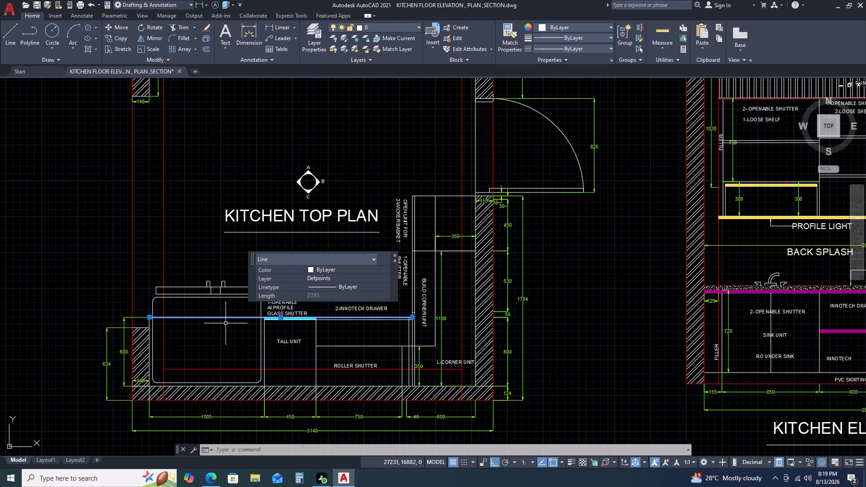
pyautogui.click(404, 29)
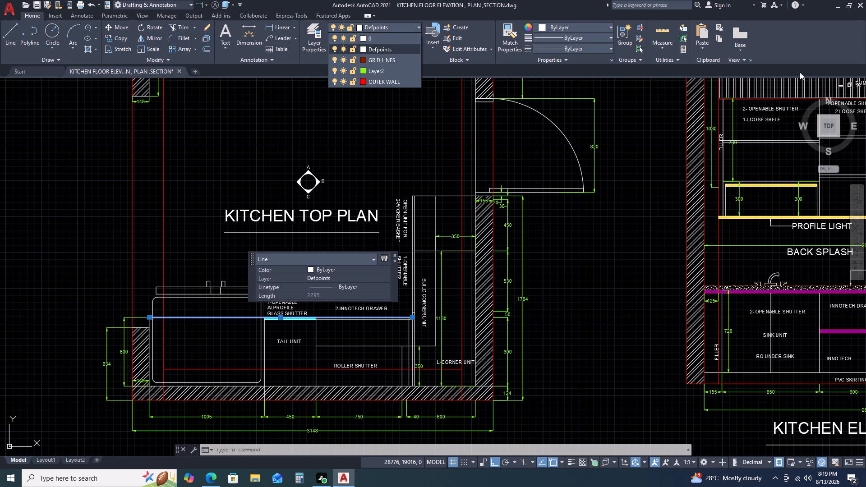
pyautogui.scroll(2, 333, 356)
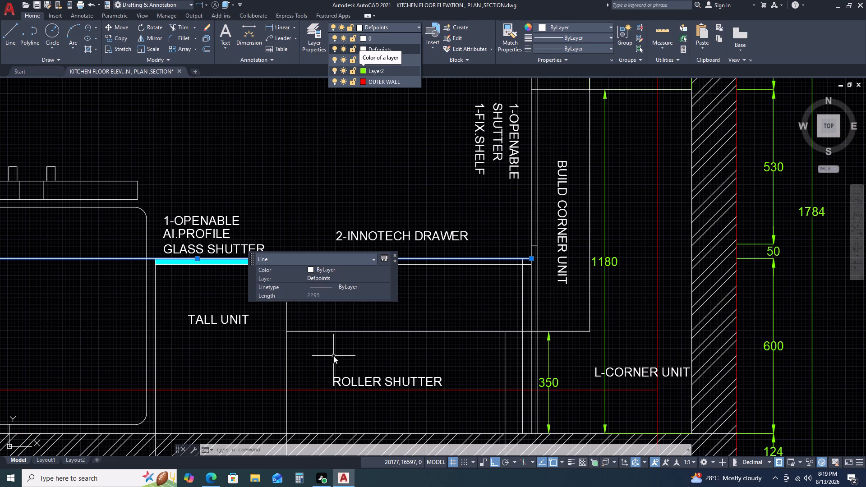
pyautogui.press('Escape')
pyautogui.scroll(-3, 325, 330)
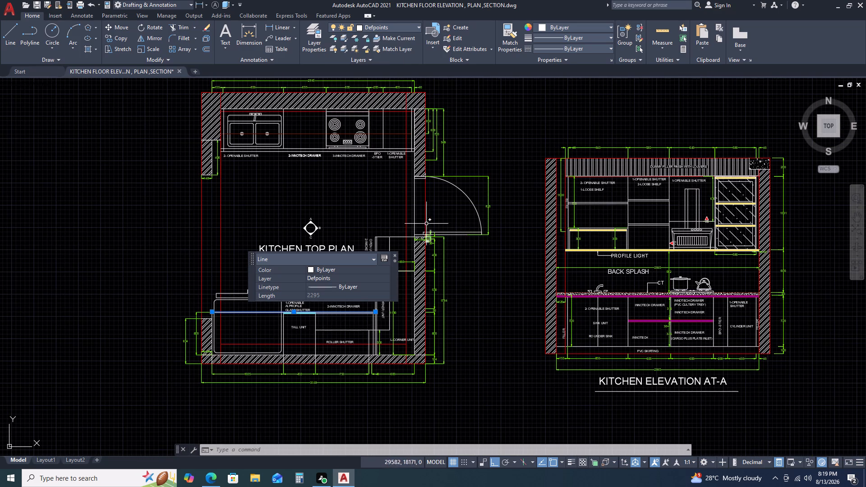
pyautogui.scroll(2, 334, 330)
pyautogui.moveTo(337, 310); pyautogui.dragTo(329, 312)
pyautogui.click(279, 336)
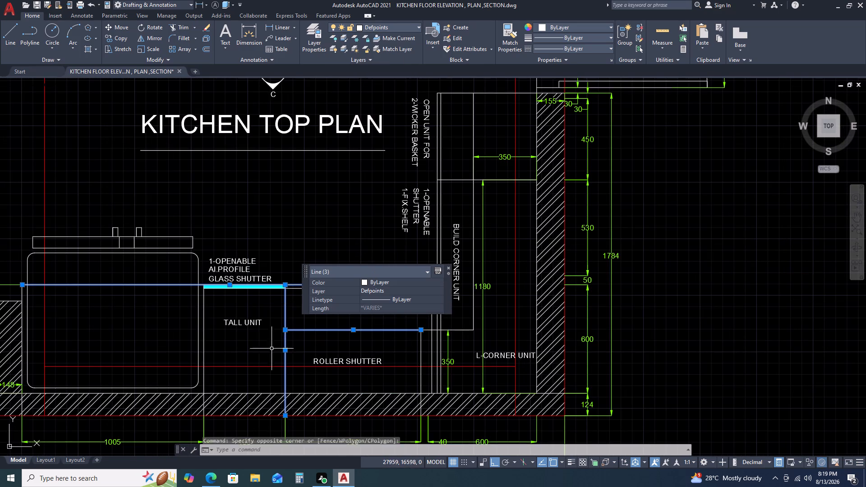
pyautogui.click(226, 347)
pyautogui.click(194, 339)
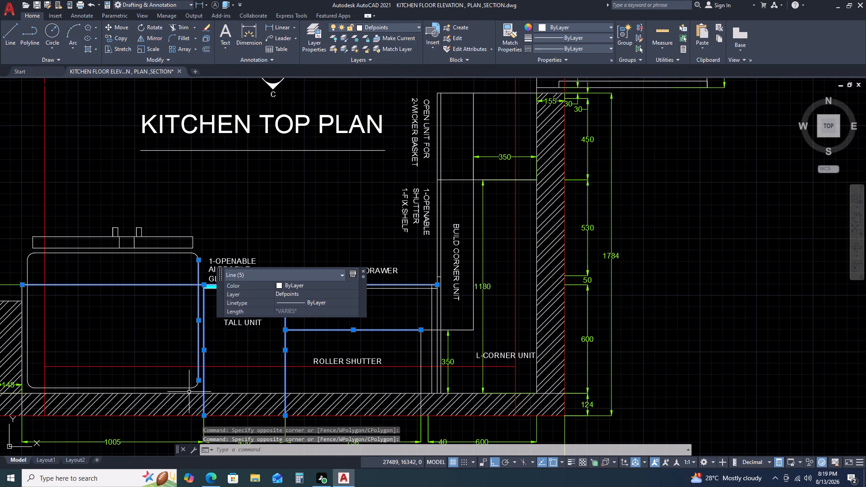
pyautogui.click(189, 389)
pyautogui.click(157, 219)
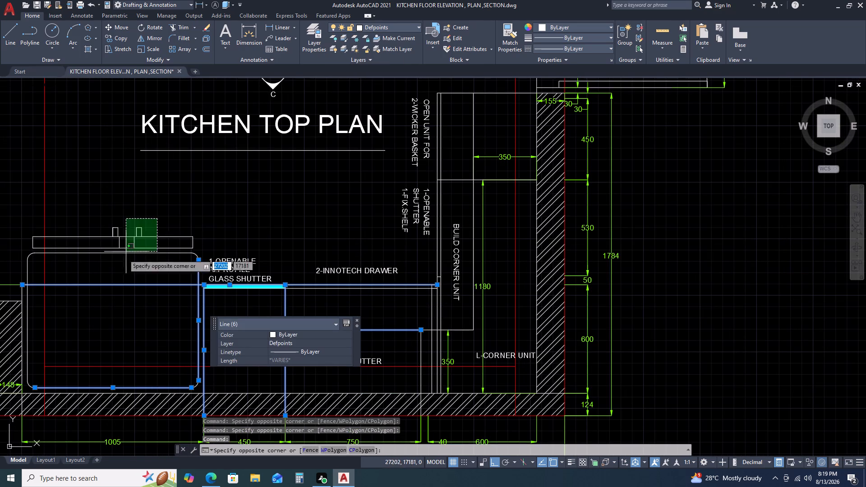
pyautogui.click(90, 284)
pyautogui.scroll(-4, 109, 262)
pyautogui.scroll(4, 93, 280)
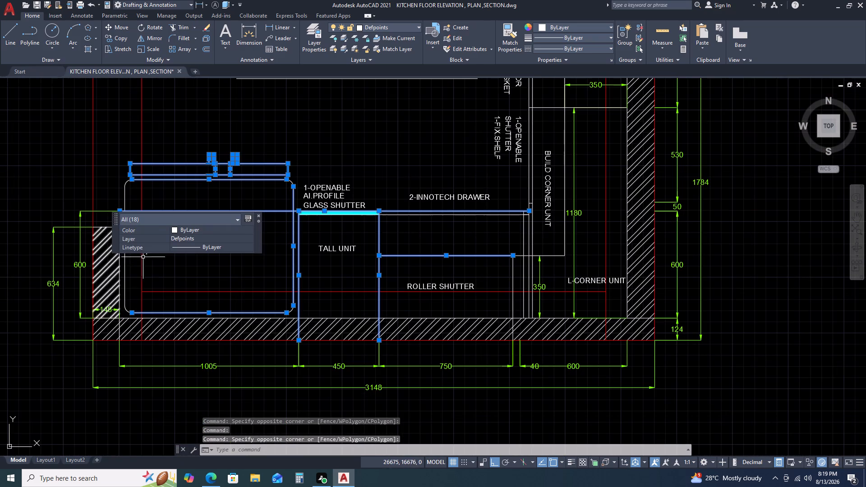
pyautogui.moveTo(278, 261); pyautogui.dragTo(227, 365, button='middle')
pyautogui.middleClick(224, 372)
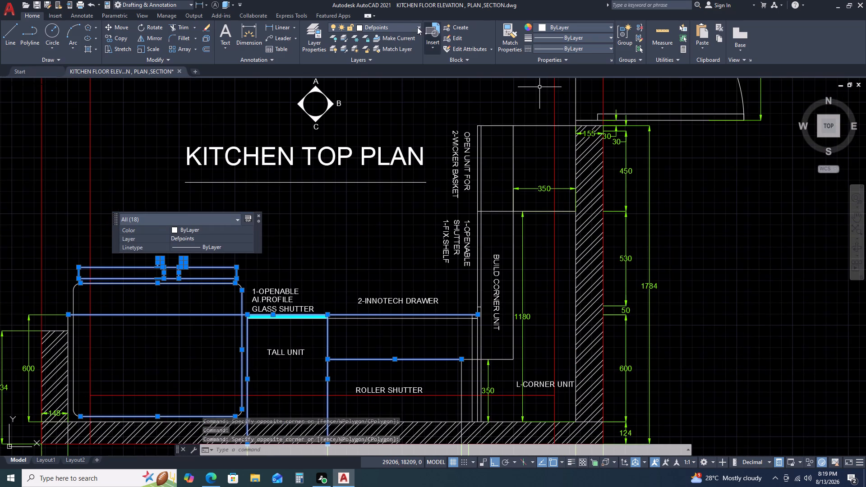
pyautogui.click(395, 28)
pyautogui.doubleClick(390, 37)
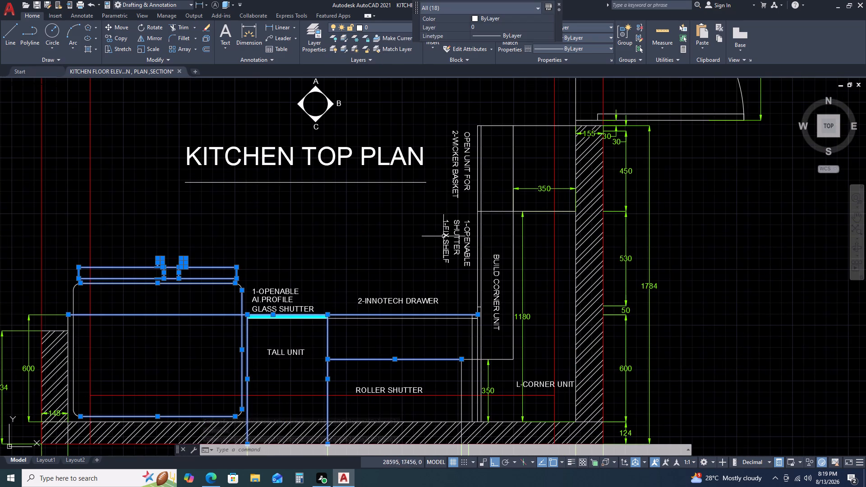
# Extend the selection to the wicker-basket, corner and drawer unit lines, the horizontal 350 dimension and the appliance's wall-side edge and corner; assign layer 0.
pyautogui.click(526, 121)
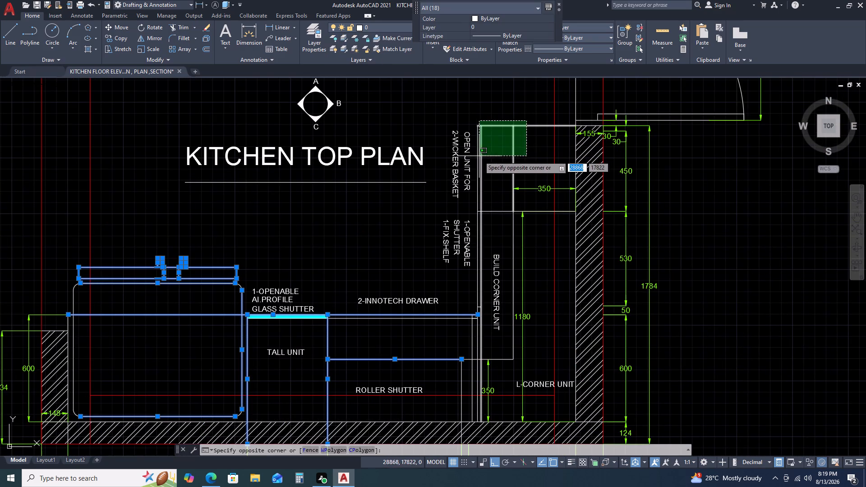
pyautogui.click(477, 159)
pyautogui.click(517, 243)
pyautogui.moveTo(517, 243); pyautogui.dragTo(511, 225)
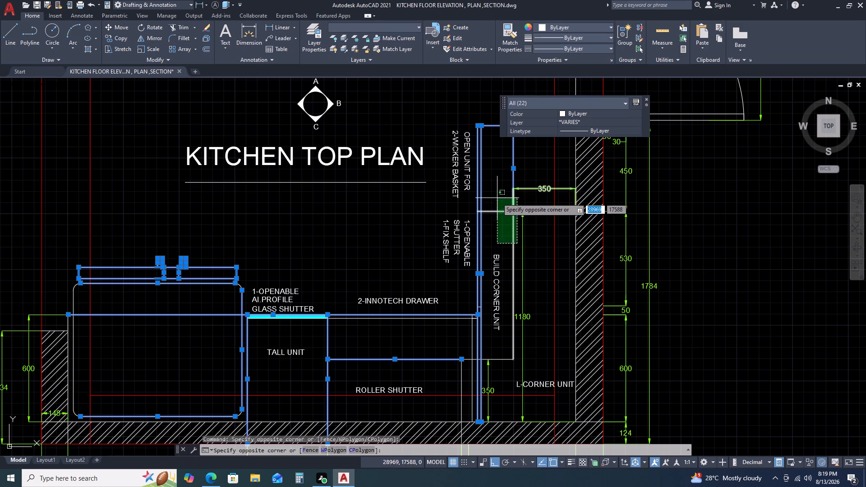
pyautogui.click(497, 198)
pyautogui.click(506, 372)
pyautogui.click(501, 352)
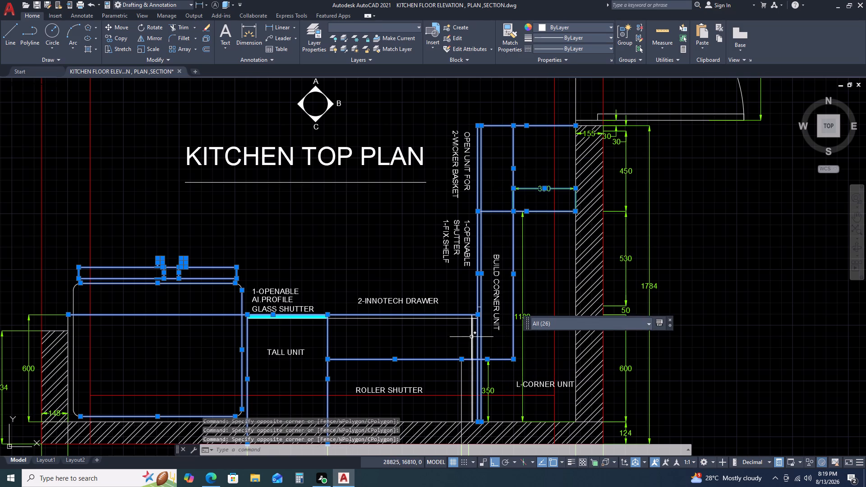
pyautogui.click(471, 337)
pyautogui.click(444, 326)
pyautogui.doubleClick(444, 322)
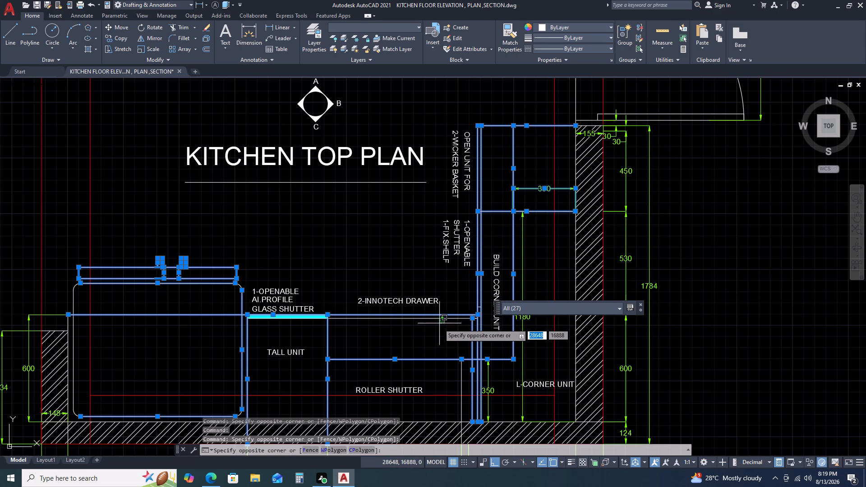
pyautogui.moveTo(438, 325); pyautogui.dragTo(458, 250, button='middle')
pyautogui.click(486, 254)
pyautogui.moveTo(485, 254); pyautogui.dragTo(480, 252)
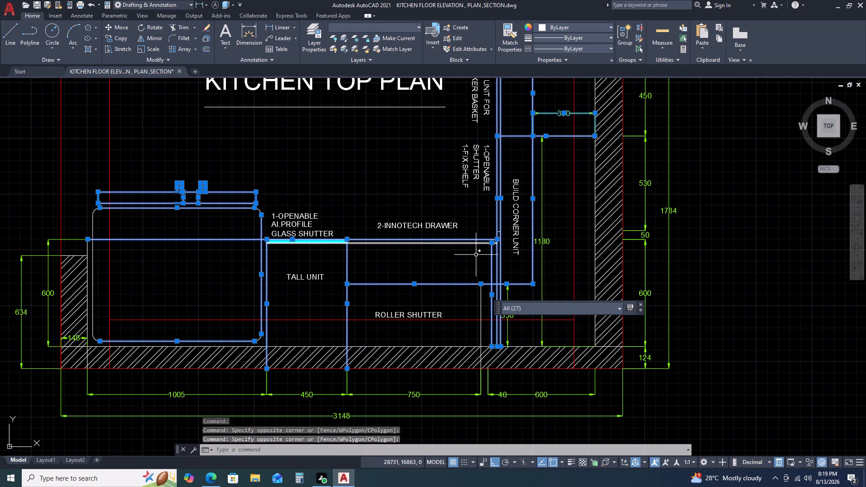
pyautogui.click(478, 256)
pyautogui.click(474, 234)
pyautogui.scroll(2, 469, 335)
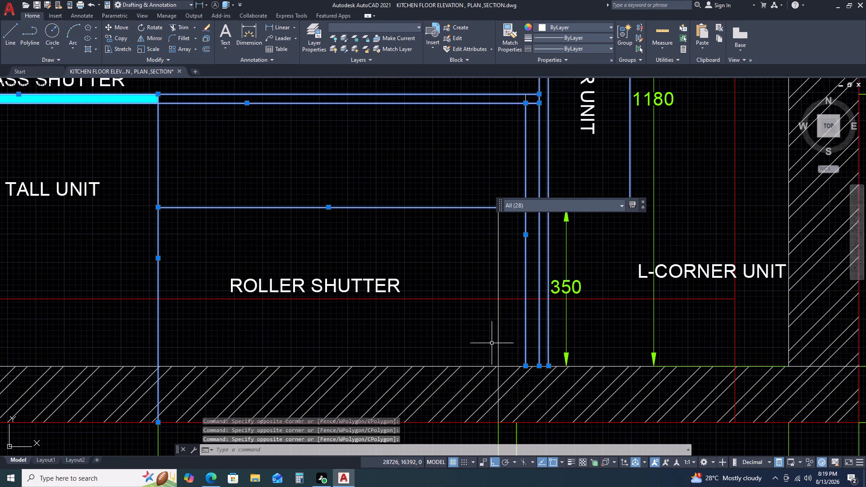
pyautogui.click(507, 329)
pyautogui.click(483, 324)
pyautogui.scroll(-4, 388, 270)
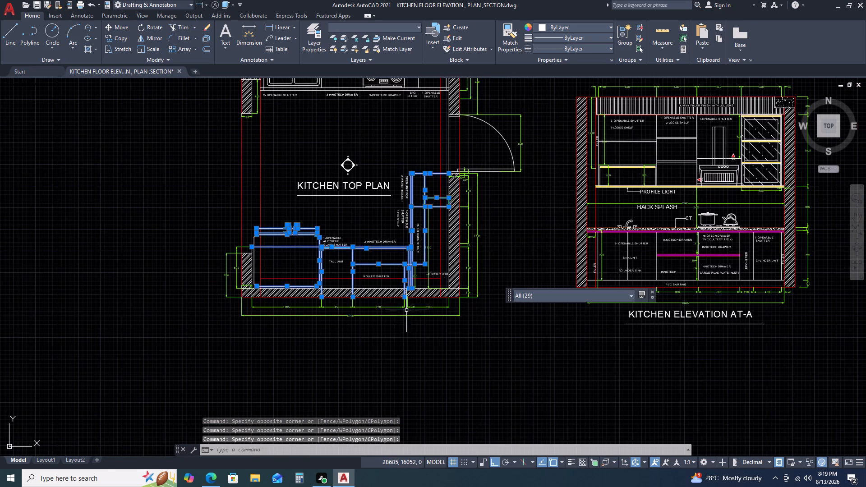
pyautogui.scroll(4, 272, 267)
pyautogui.click(175, 269)
pyautogui.click(169, 279)
pyautogui.rightClick(169, 279)
pyautogui.click(169, 279)
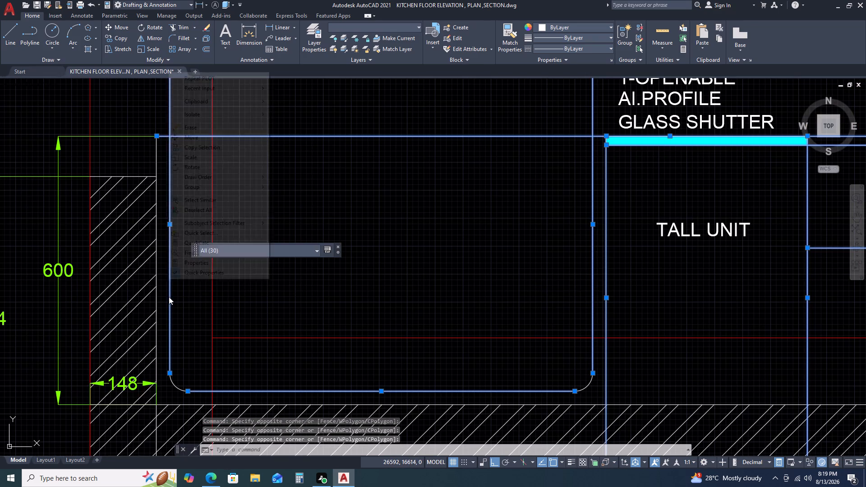
pyautogui.click(180, 369)
pyautogui.click(170, 388)
pyautogui.scroll(-4, 232, 286)
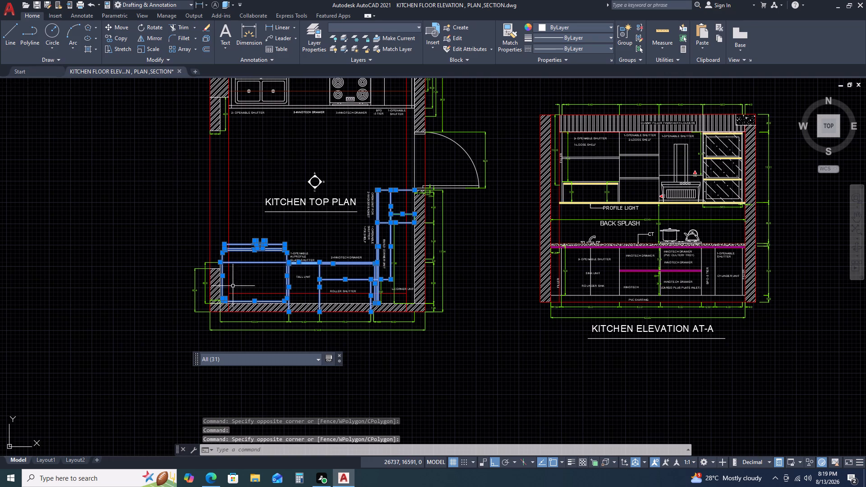
pyautogui.moveTo(336, 170); pyautogui.dragTo(348, 322, button='middle')
pyautogui.scroll(3, 351, 237)
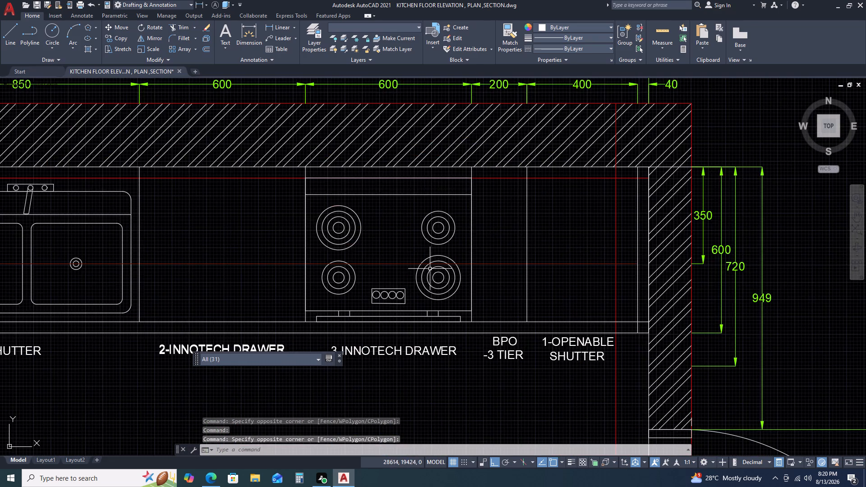
pyautogui.scroll(-2, 447, 269)
pyautogui.scroll(2, 232, 236)
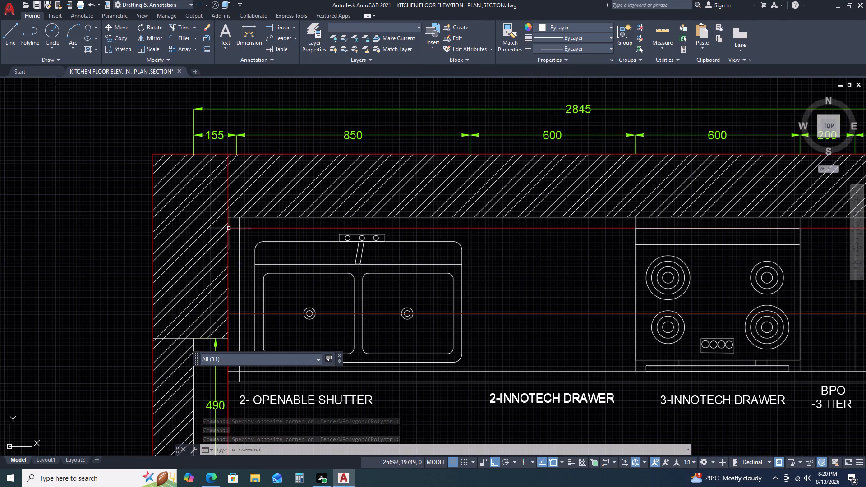
pyautogui.click(230, 221)
pyautogui.scroll(-3, 305, 298)
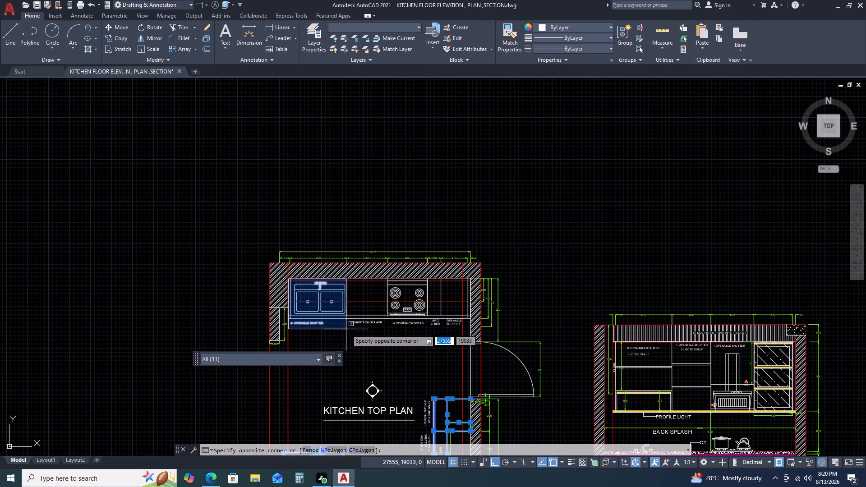
pyautogui.press('Escape')
pyautogui.click(407, 30)
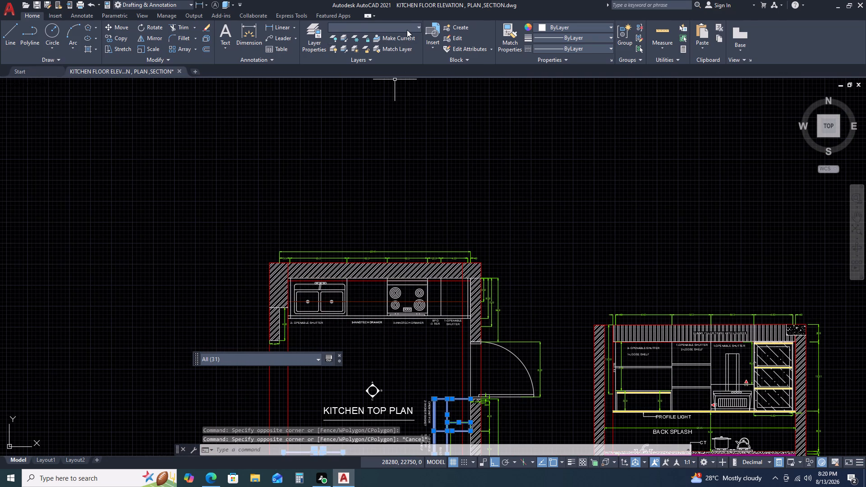
pyautogui.click(399, 34)
pyautogui.press('Escape')
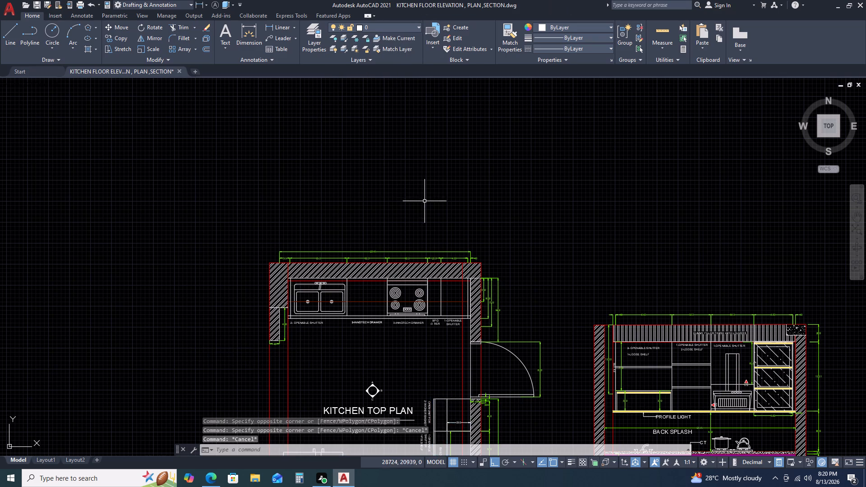
# Move the upper L-corner unit's shelf, upright and diagonal lines and the adjacent glass shutter's frame lines and hatching in Elevation AT-B to layer 0.
pyautogui.scroll(-1, 424, 208)
pyautogui.scroll(-2, 425, 361)
pyautogui.scroll(3, 428, 393)
pyautogui.scroll(2, 434, 340)
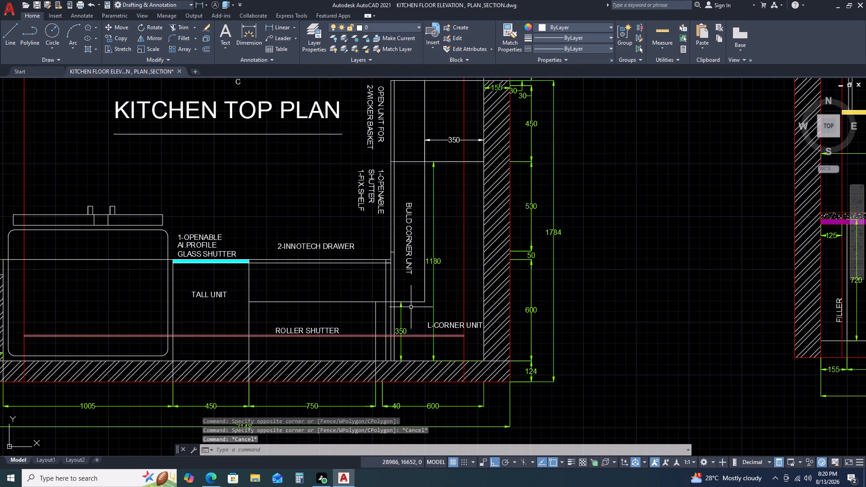
pyautogui.scroll(-4, 331, 275)
pyautogui.scroll(3, 620, 251)
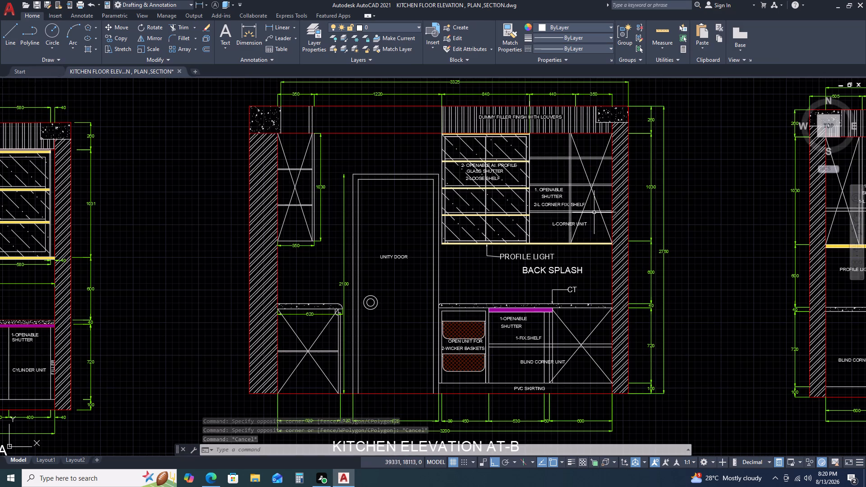
pyautogui.scroll(3, 589, 147)
pyautogui.click(647, 157)
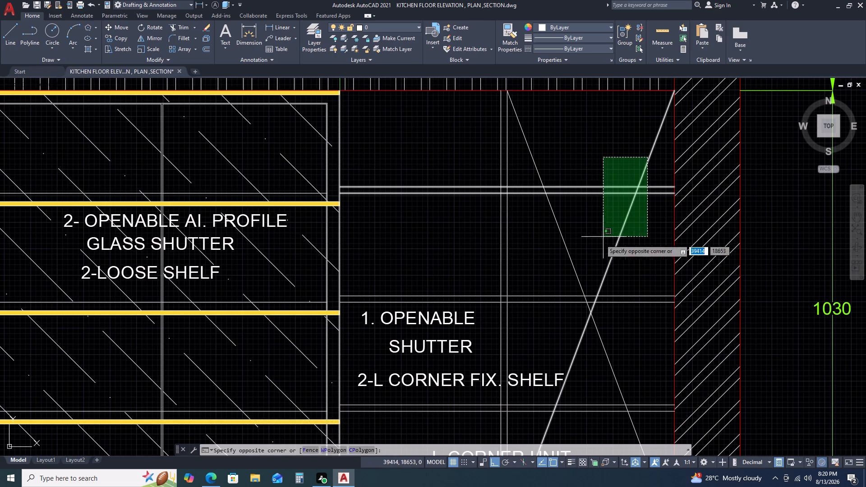
pyautogui.click(494, 311)
pyautogui.scroll(-3, 484, 230)
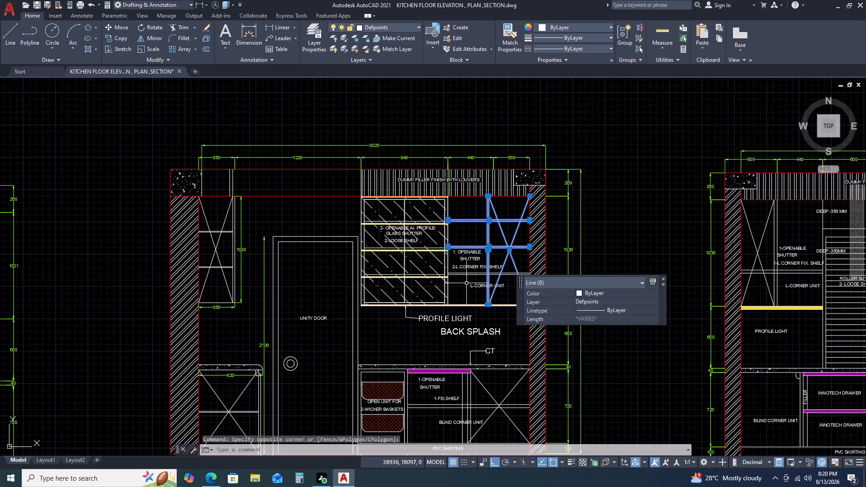
pyautogui.scroll(4, 470, 264)
pyautogui.click(454, 320)
pyautogui.click(401, 354)
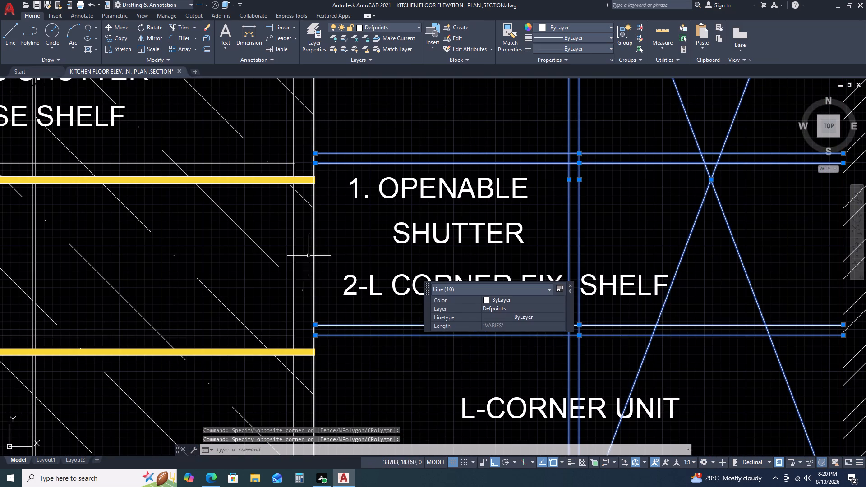
pyautogui.scroll(-5, 289, 242)
pyautogui.scroll(5, 257, 246)
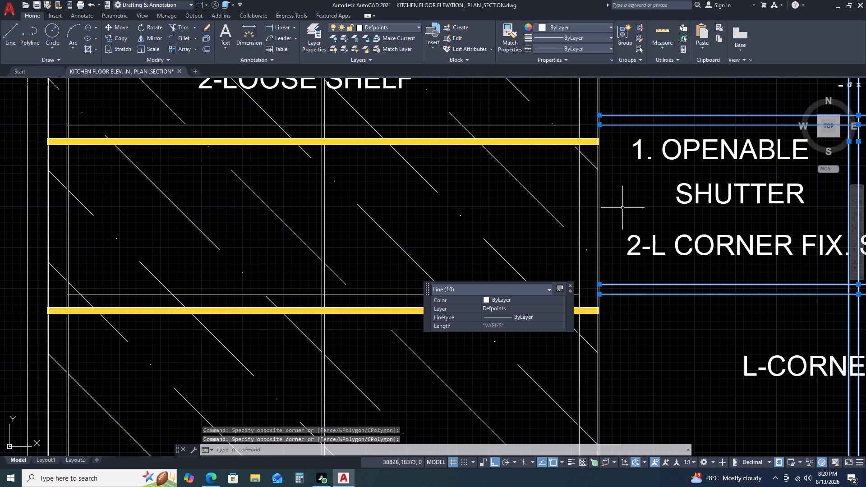
pyautogui.click(622, 207)
pyautogui.scroll(-4, 259, 218)
pyautogui.scroll(3, 205, 221)
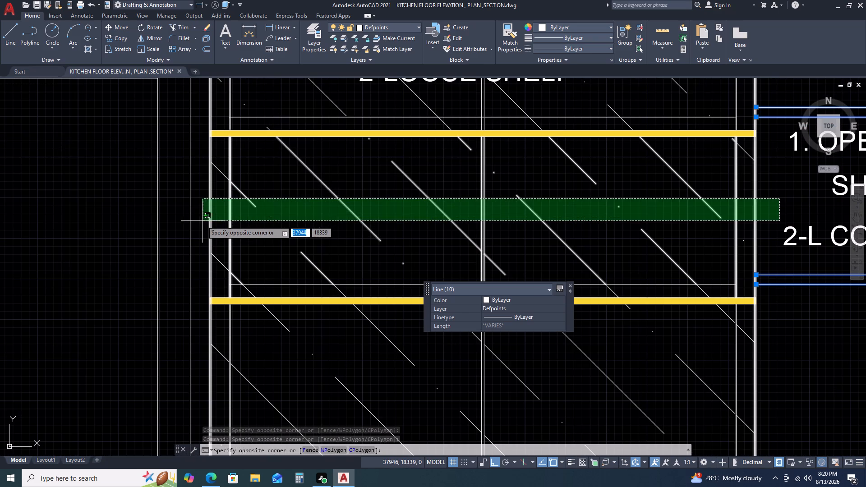
pyautogui.click(201, 221)
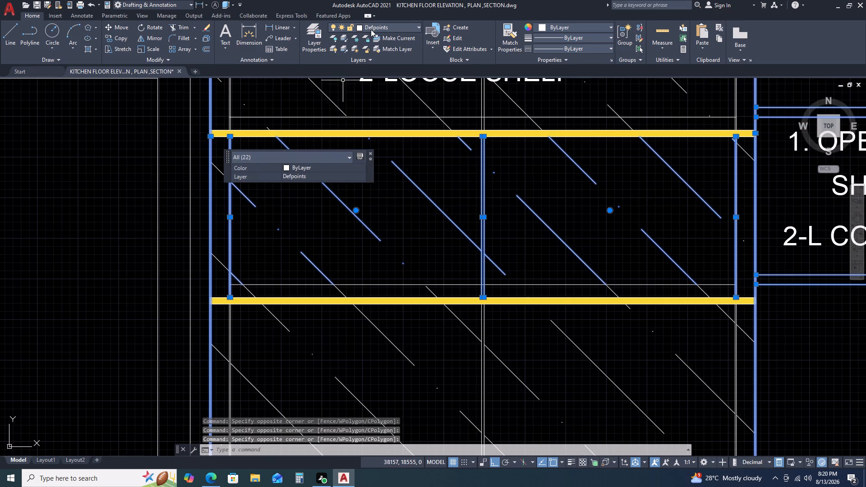
pyautogui.click(376, 26)
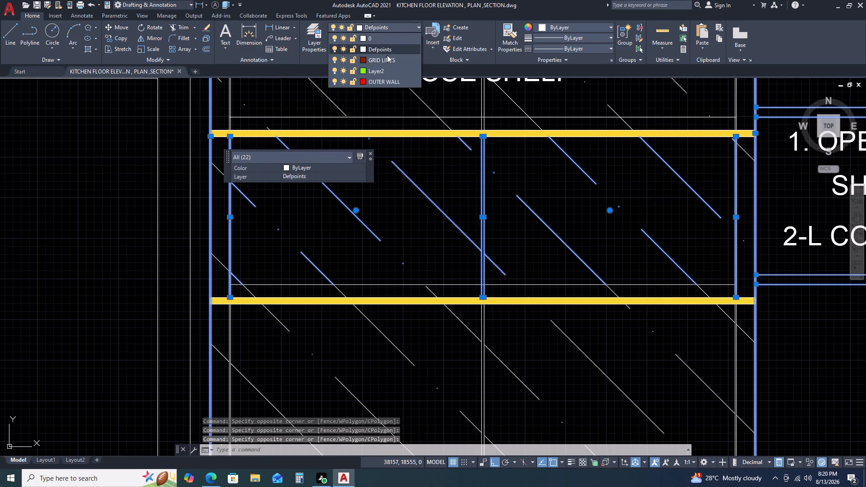
pyautogui.click(384, 37)
pyautogui.scroll(-4, 431, 272)
pyautogui.press('Escape')
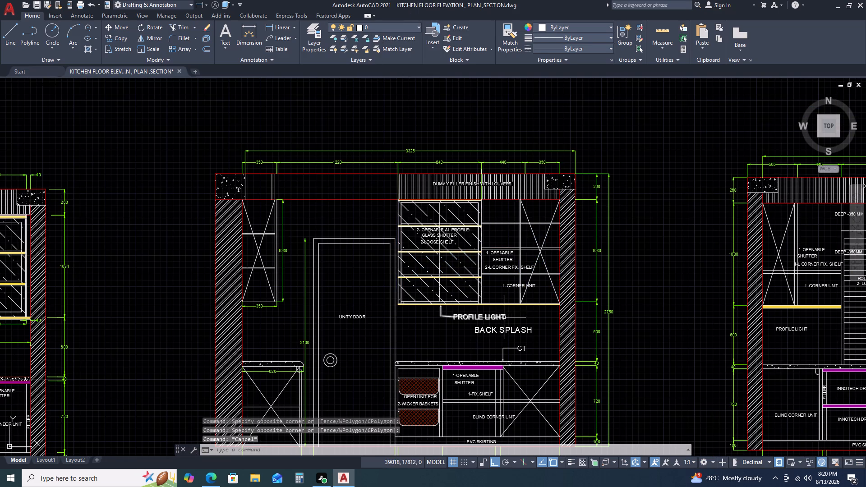
# Select the two profile light edge lines beneath the upper units and the unity door's inner and outer frame lines in Elevation AT-B.
pyautogui.scroll(3, 531, 316)
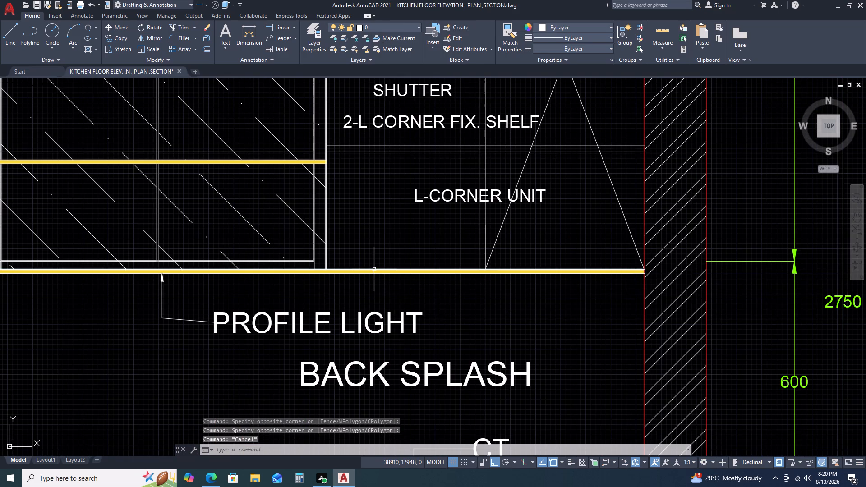
pyautogui.click(374, 269)
pyautogui.click(375, 275)
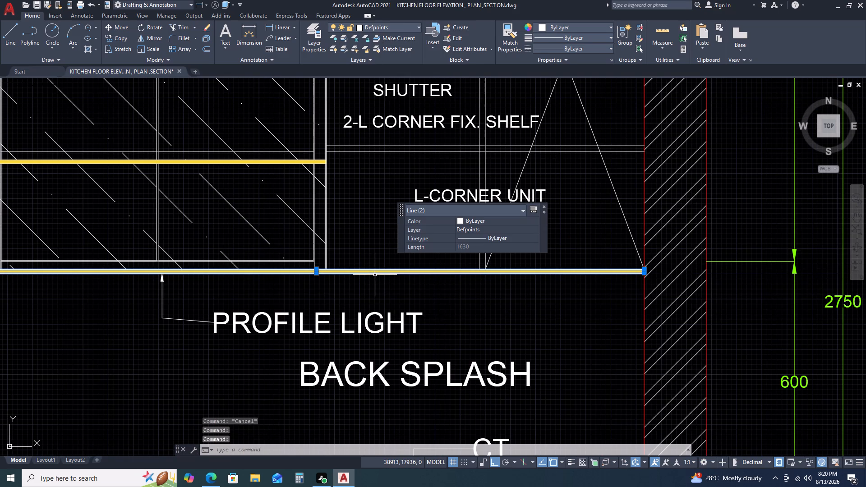
pyautogui.scroll(-5, 375, 275)
pyautogui.scroll(3, 295, 280)
pyautogui.click(387, 147)
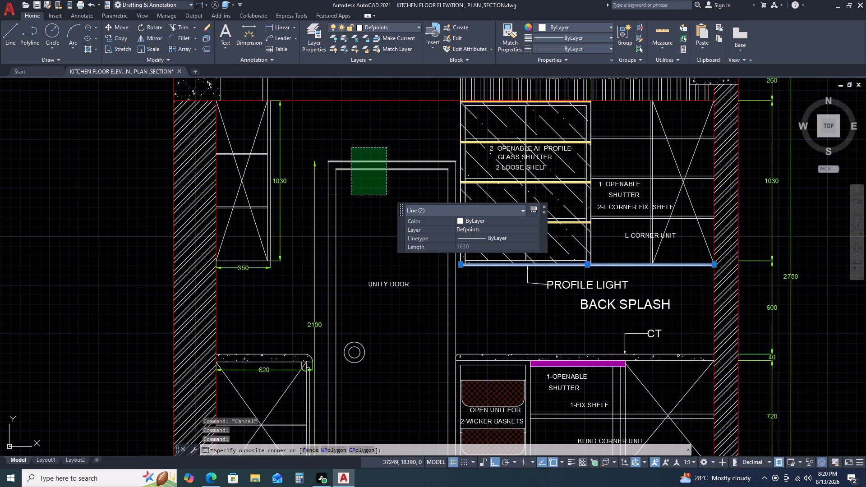
pyautogui.click(351, 195)
pyautogui.click(338, 230)
pyautogui.click(327, 213)
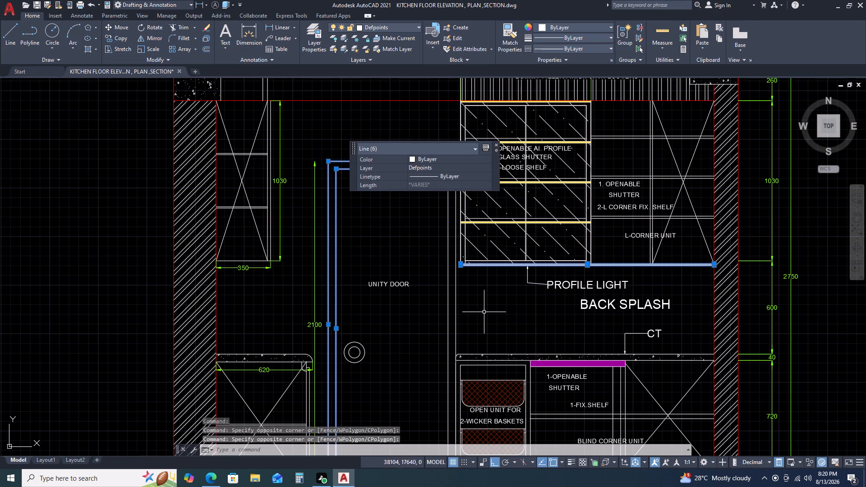
pyautogui.click(484, 312)
pyautogui.click(438, 284)
pyautogui.moveTo(531, 397); pyautogui.dragTo(527, 301, button='middle')
pyautogui.middleClick(519, 267)
pyautogui.scroll(-1, 514, 313)
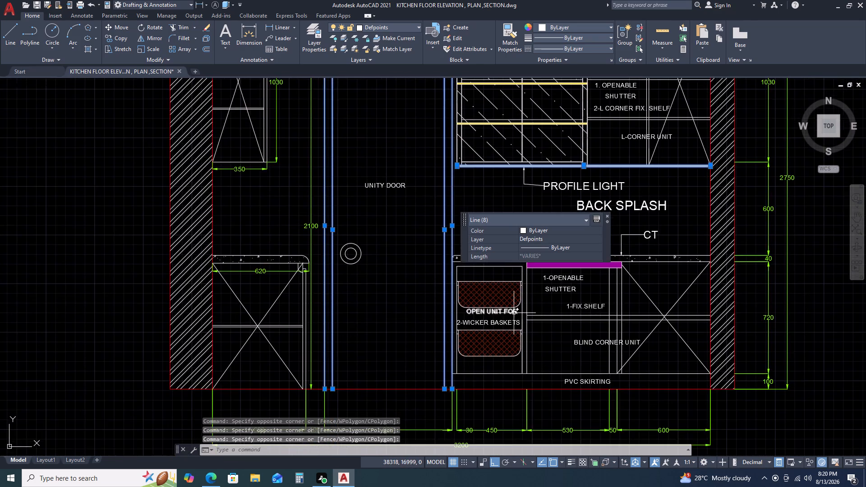
# Add the blind corner unit's shelf, upright and diagonal lines, the countertop's upper and lower edges and the PVC skirting's top line to the selection.
pyautogui.scroll(-1, 514, 313)
pyautogui.scroll(3, 541, 318)
pyautogui.moveTo(623, 295); pyautogui.dragTo(619, 298)
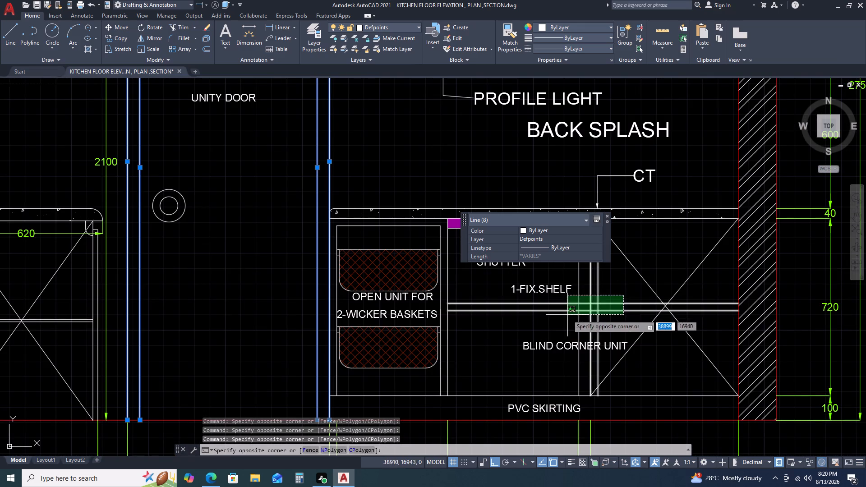
pyautogui.click(555, 321)
pyautogui.moveTo(682, 337); pyautogui.dragTo(483, 356, button='middle')
pyautogui.moveTo(467, 353); pyautogui.dragTo(444, 349, button='middle')
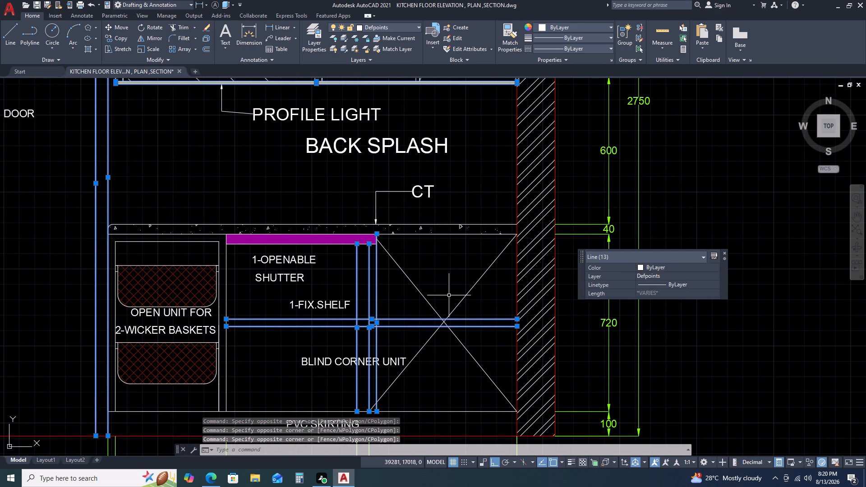
pyautogui.click(469, 289)
pyautogui.moveTo(493, 374); pyautogui.dragTo(488, 369)
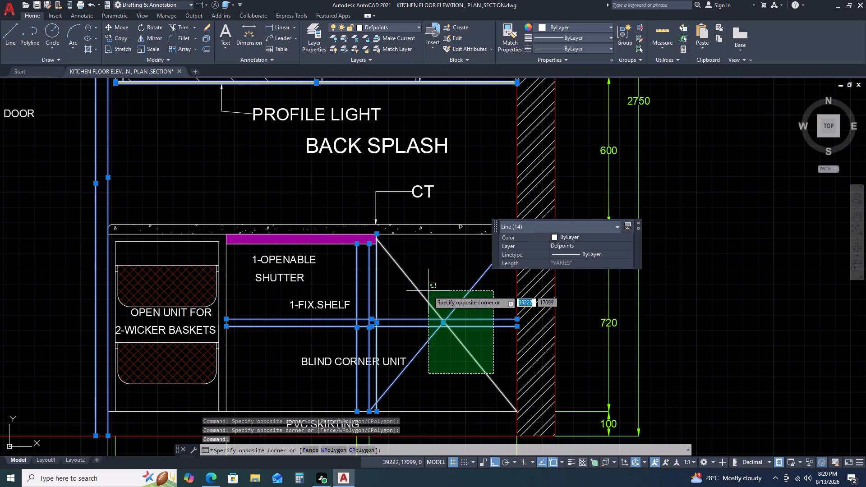
pyautogui.click(428, 291)
pyautogui.click(427, 223)
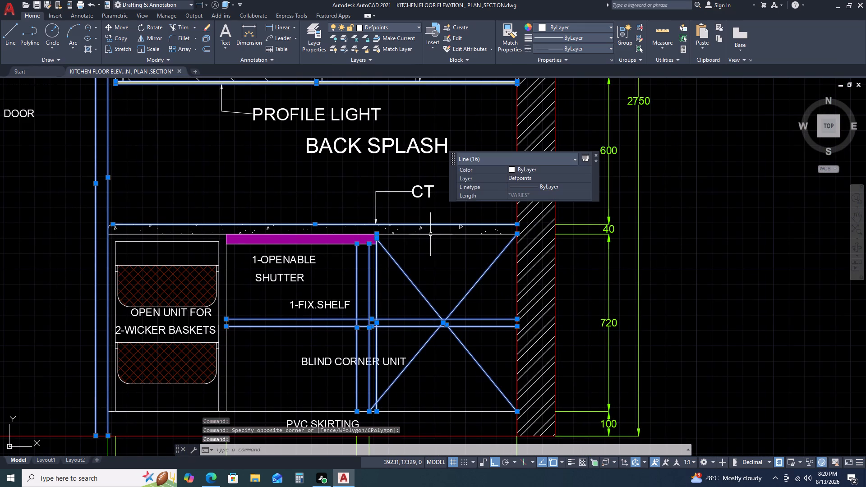
pyautogui.click(430, 234)
pyautogui.scroll(-2, 488, 282)
pyautogui.scroll(3, 461, 332)
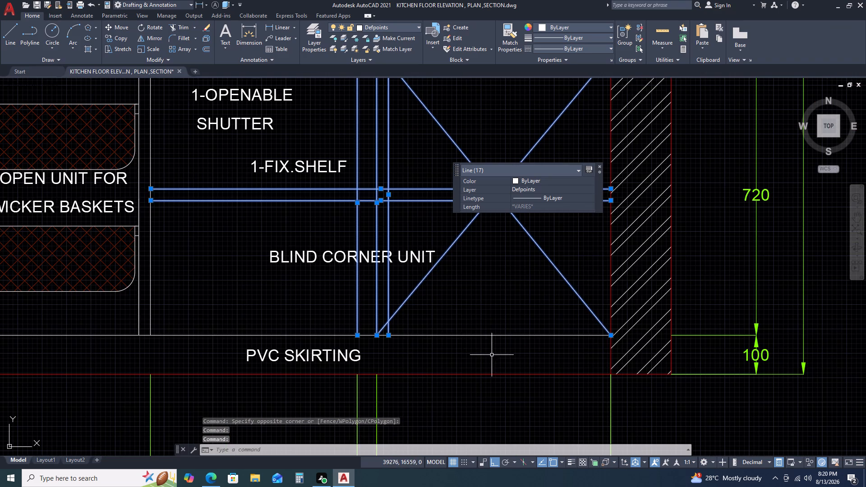
pyautogui.click(492, 355)
pyautogui.click(474, 329)
# Add the wicker-basket unit's vertical side lines and the lower basket's top, side, base and rounded-corner lines to the Elevation AT-B selection.
pyautogui.scroll(-3, 474, 329)
pyautogui.scroll(3, 388, 306)
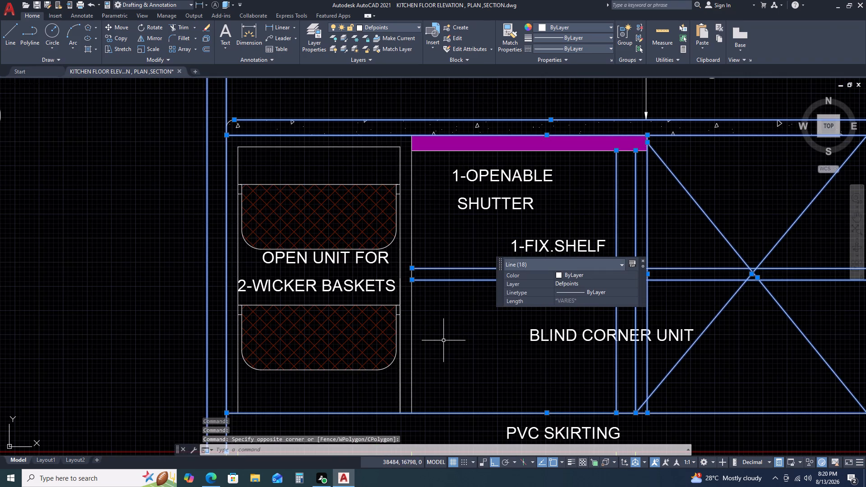
pyautogui.moveTo(443, 341); pyautogui.dragTo(442, 347)
pyautogui.click(400, 381)
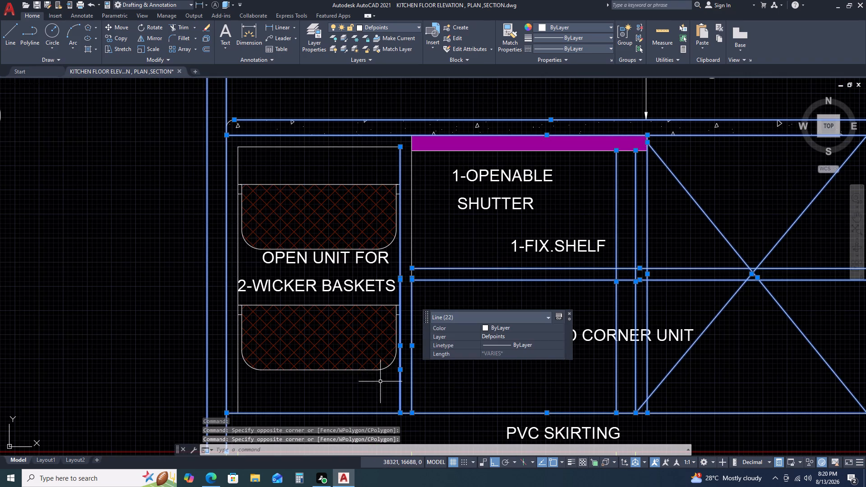
pyautogui.click(382, 371)
pyautogui.click(382, 369)
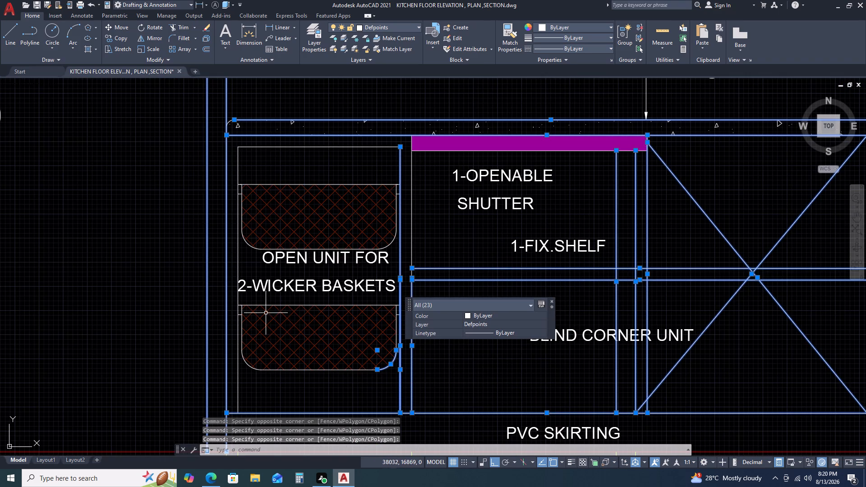
pyautogui.click(240, 304)
pyautogui.click(239, 311)
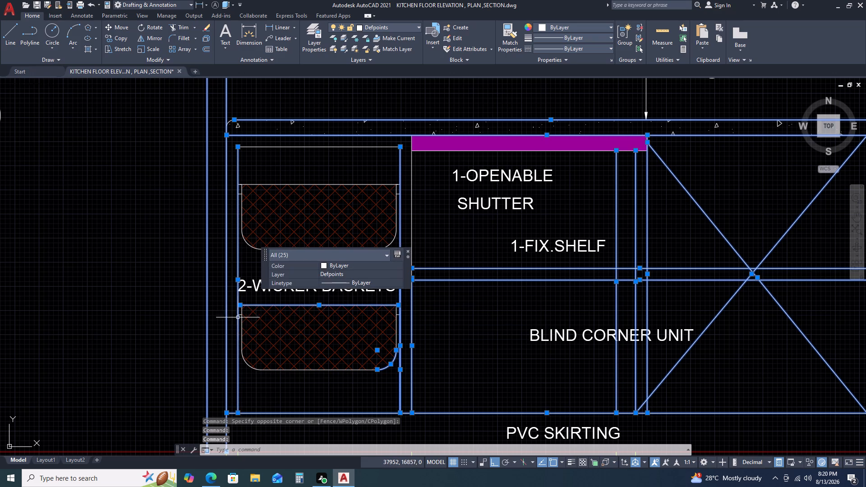
pyautogui.click(241, 318)
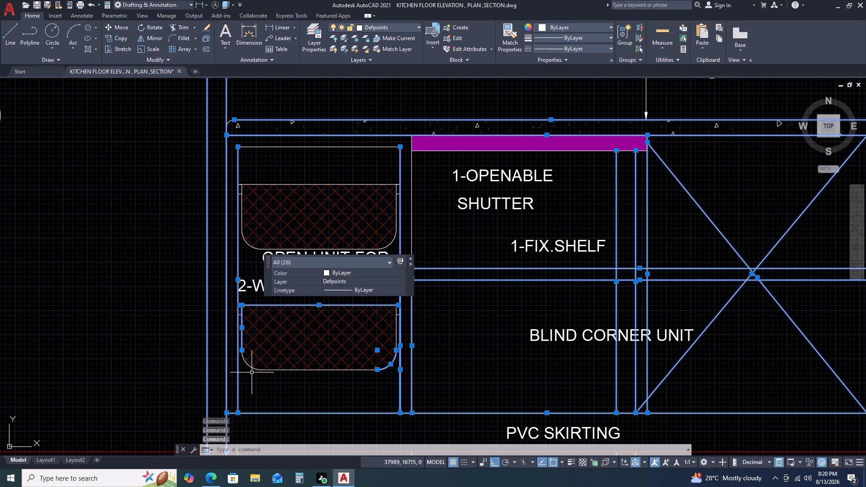
pyautogui.click(252, 370)
pyautogui.click(283, 370)
pyautogui.click(287, 369)
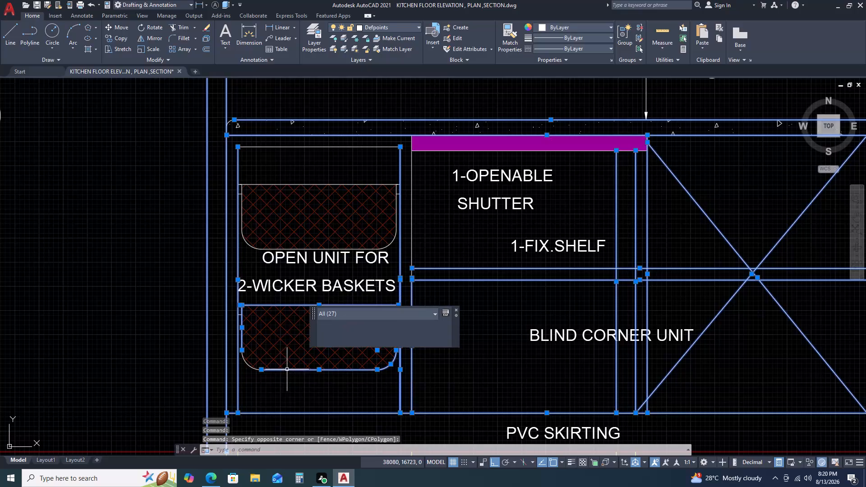
pyautogui.click(251, 367)
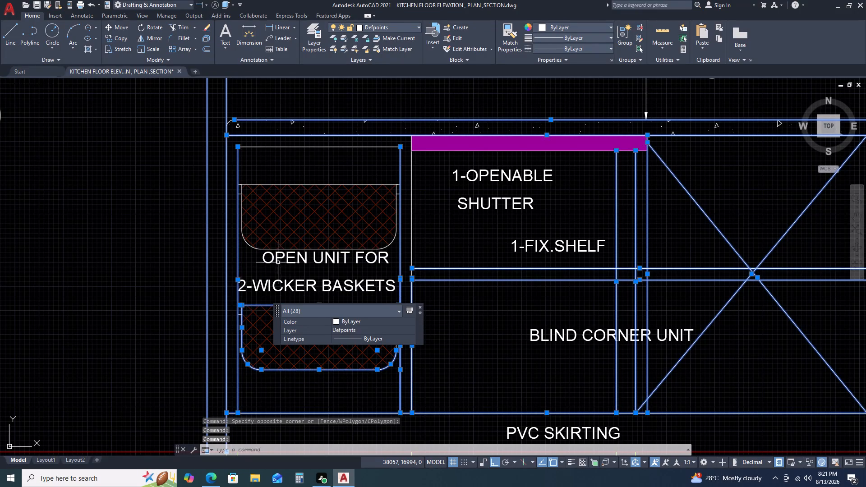
# Add the OPEN UNIT FOR text and the upper basket's top, door-side, base and corner lines to the selection, and assign layer 0.
pyautogui.click(276, 251)
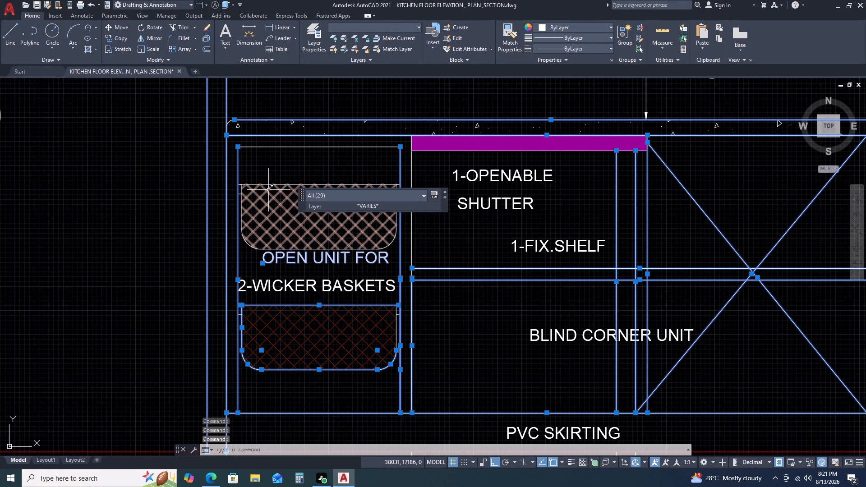
pyautogui.click(274, 185)
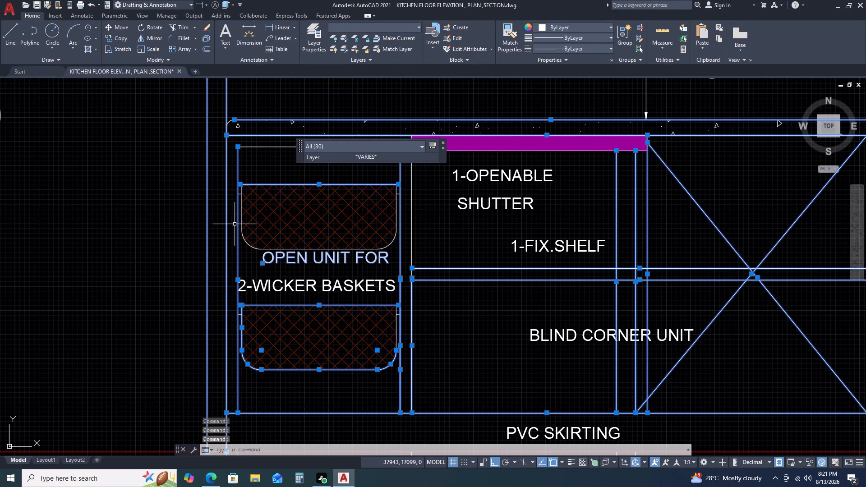
pyautogui.click(243, 236)
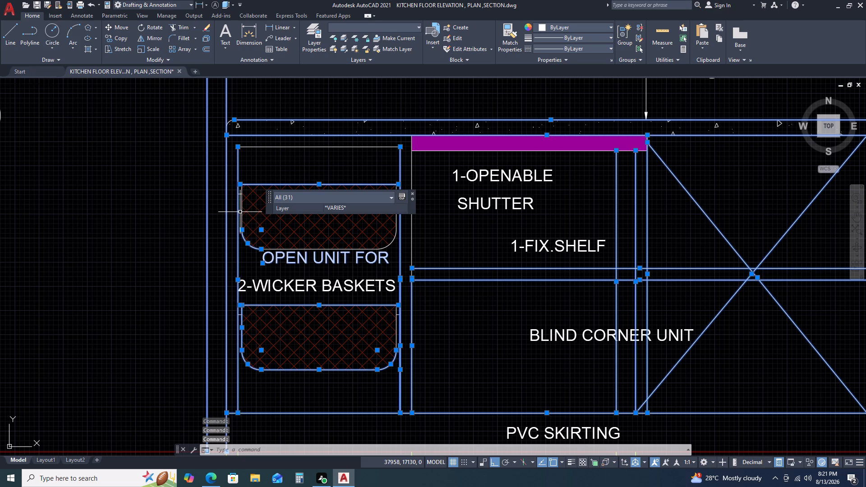
pyautogui.click(240, 212)
pyautogui.click(240, 209)
pyautogui.click(240, 209)
pyautogui.click(240, 209)
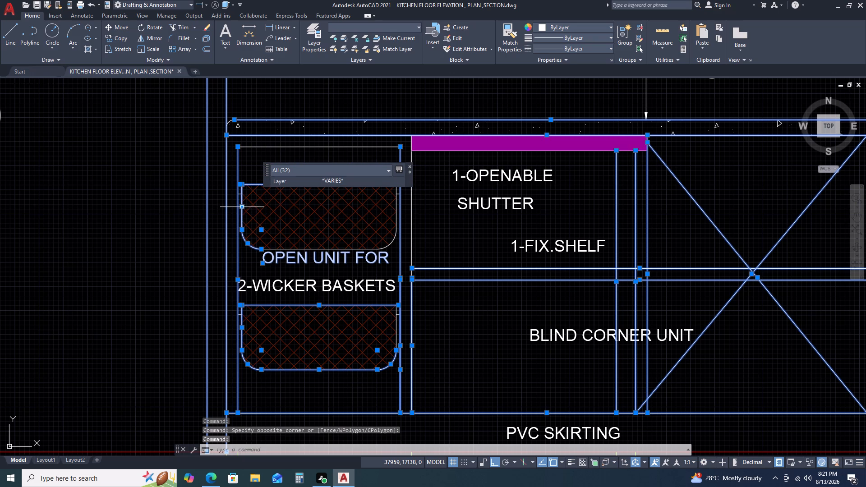
pyautogui.click(338, 249)
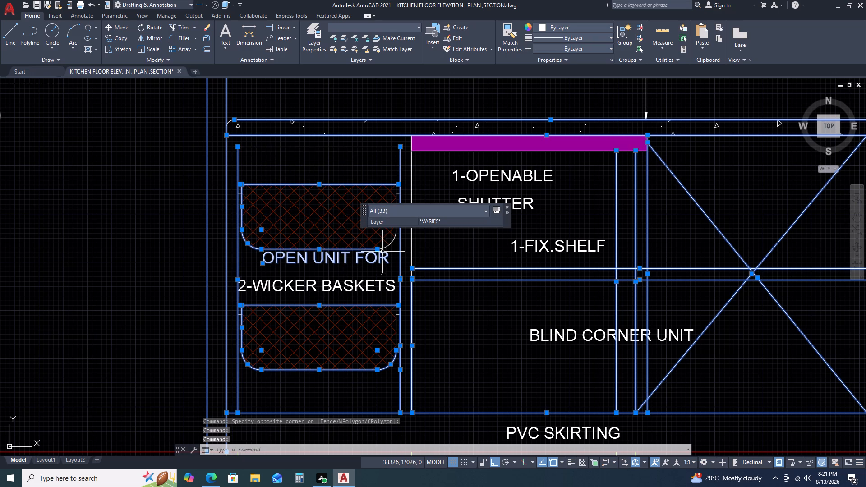
pyautogui.click(389, 247)
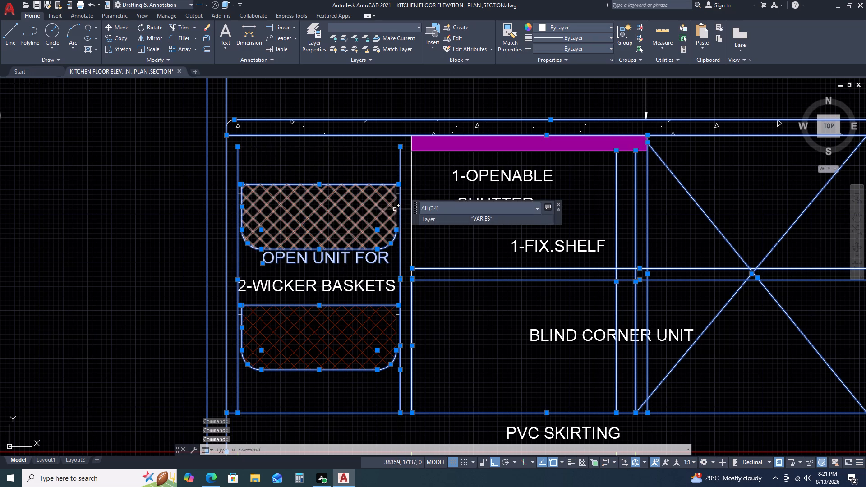
pyautogui.click(395, 209)
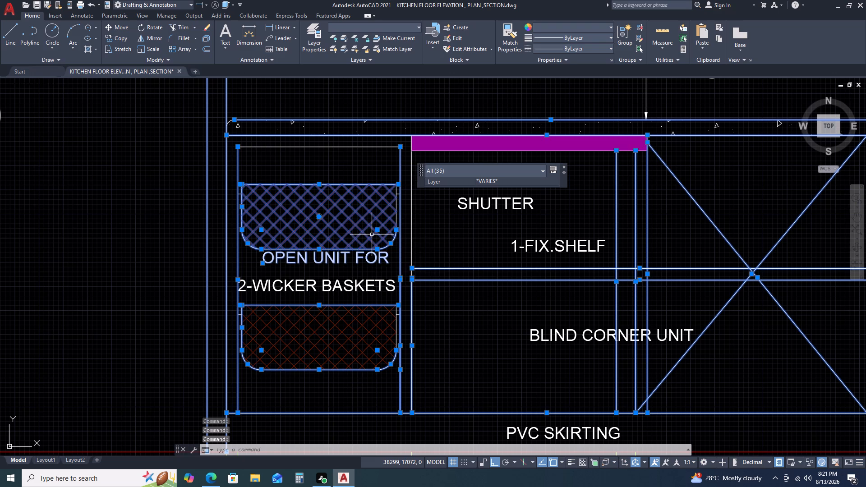
pyautogui.keyDown('shift'); pyautogui.click(356, 217); pyautogui.keyUp('shift')
pyautogui.keyDown('shift'); pyautogui.click(330, 230); pyautogui.keyUp('shift')
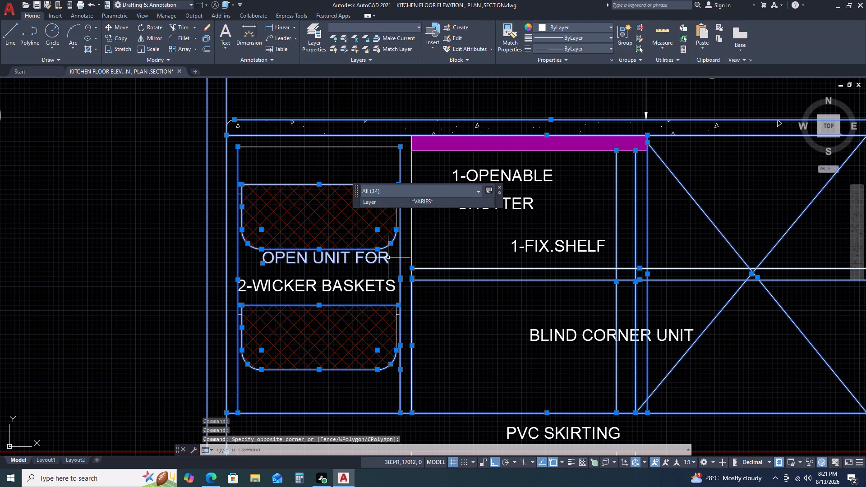
pyautogui.click(374, 27)
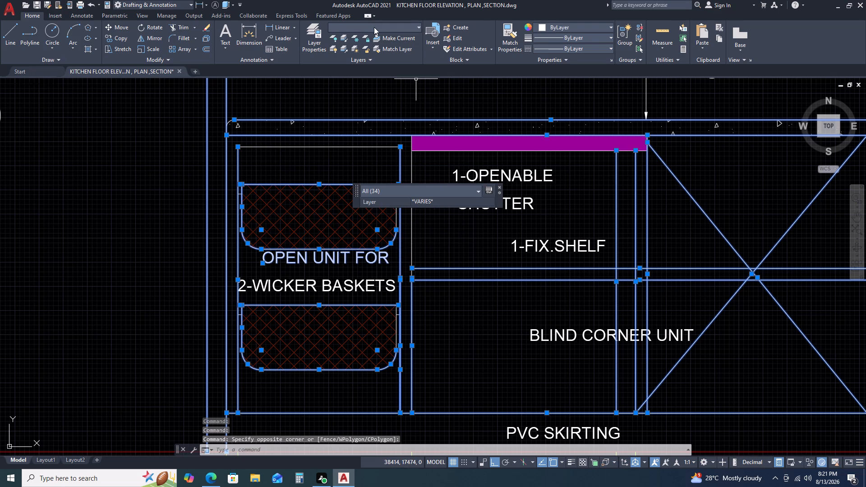
pyautogui.click(375, 38)
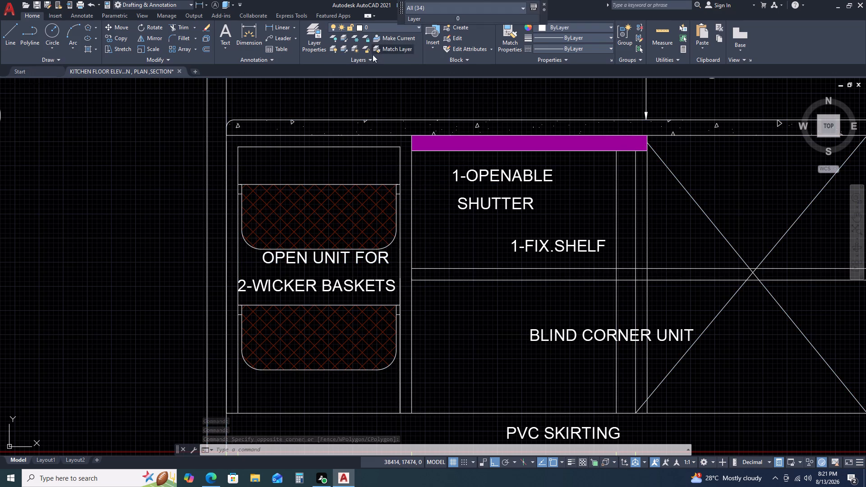
pyautogui.press('Escape')
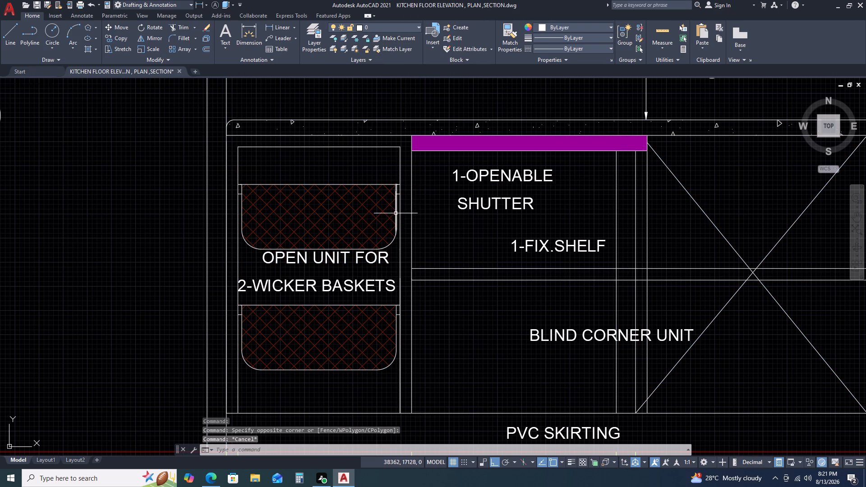
# Move the upper wicker basket's short vertical edge nearest the blind corner unit to layer 0.
pyautogui.click(396, 213)
pyautogui.click(401, 30)
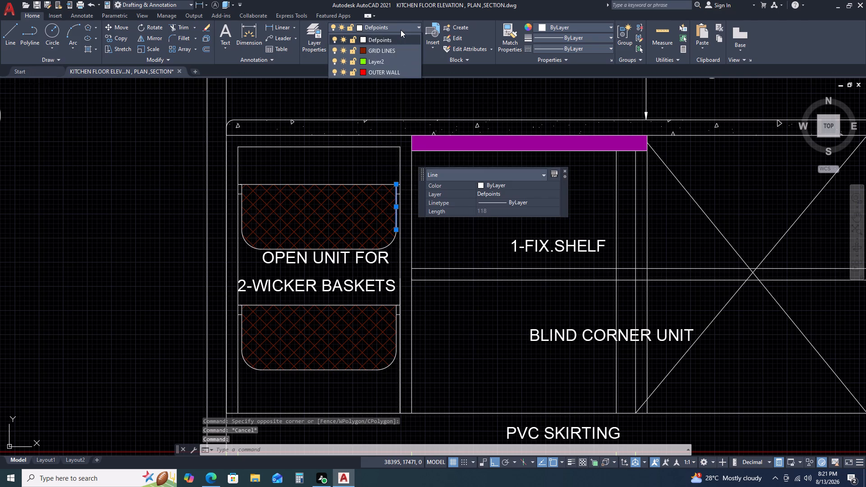
pyautogui.click(396, 39)
pyautogui.press('Escape')
# Move the outline, shelf and diagonal lines of the 350 mm wide upper unit beside the unity door in Elevation AT-B to layer 0.
pyautogui.scroll(-4, 448, 257)
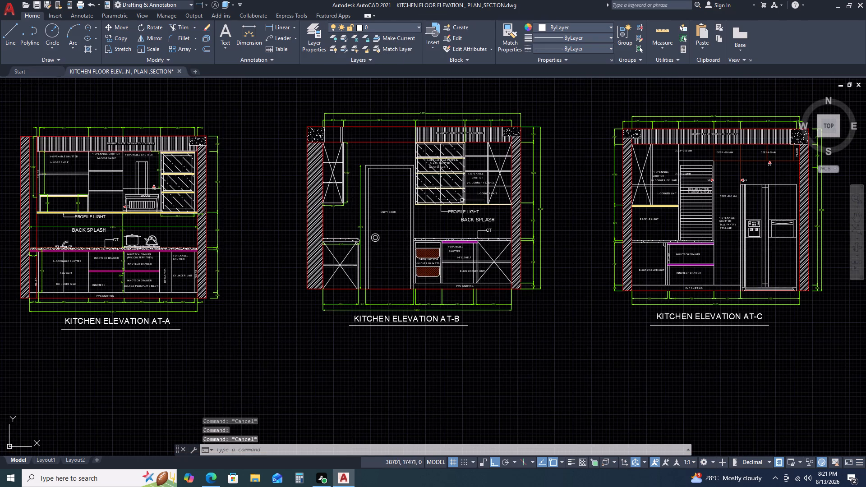
pyautogui.scroll(3, 480, 156)
pyautogui.scroll(-3, 473, 167)
pyautogui.scroll(1, 313, 202)
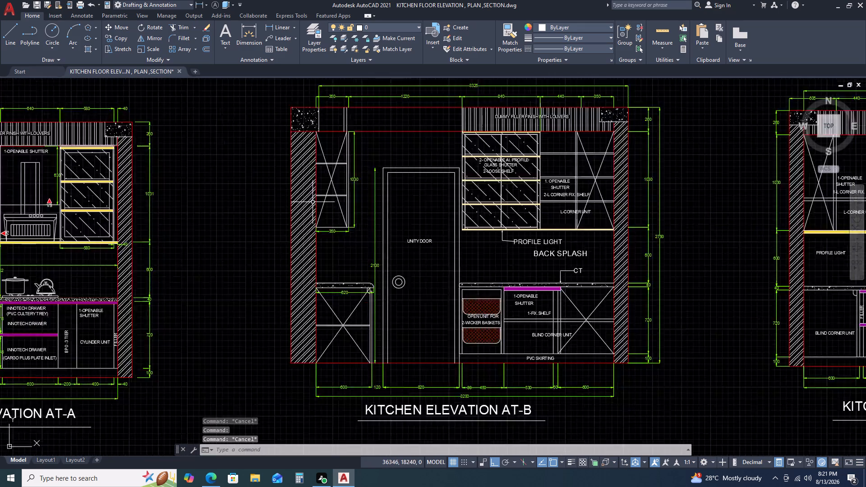
pyautogui.scroll(2, 313, 202)
pyautogui.scroll(-4, 336, 133)
pyautogui.scroll(3, 335, 116)
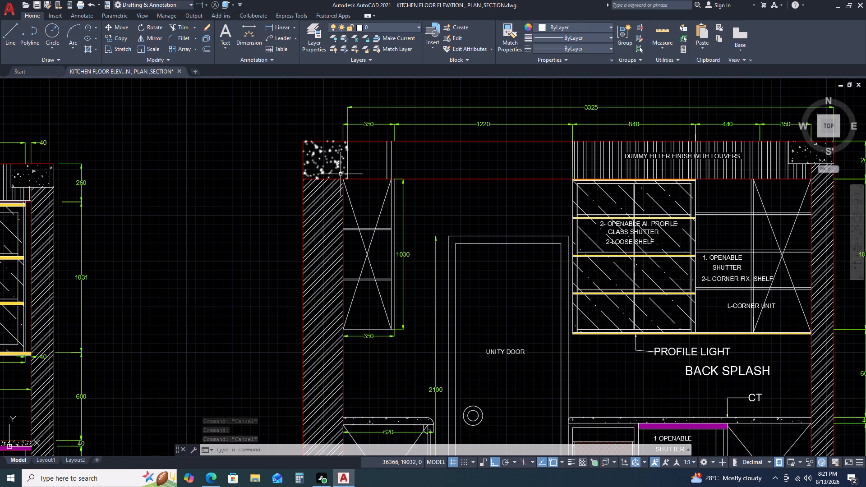
pyautogui.click(339, 177)
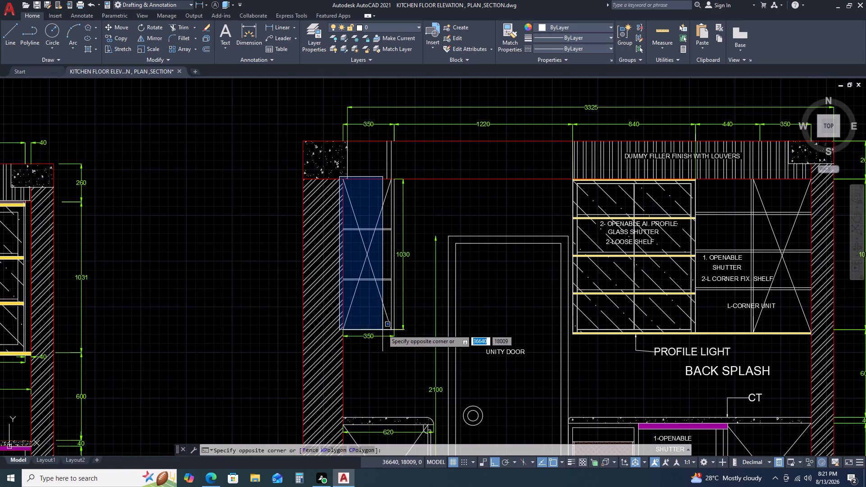
pyautogui.click(401, 334)
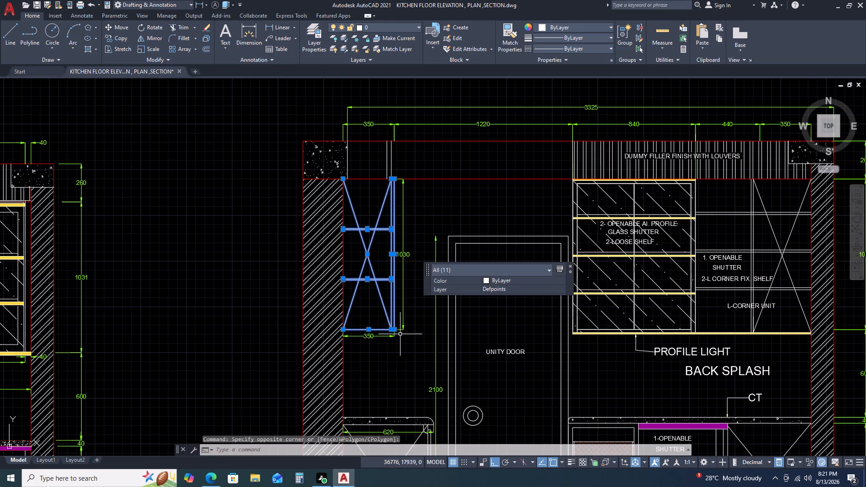
pyautogui.click(393, 27)
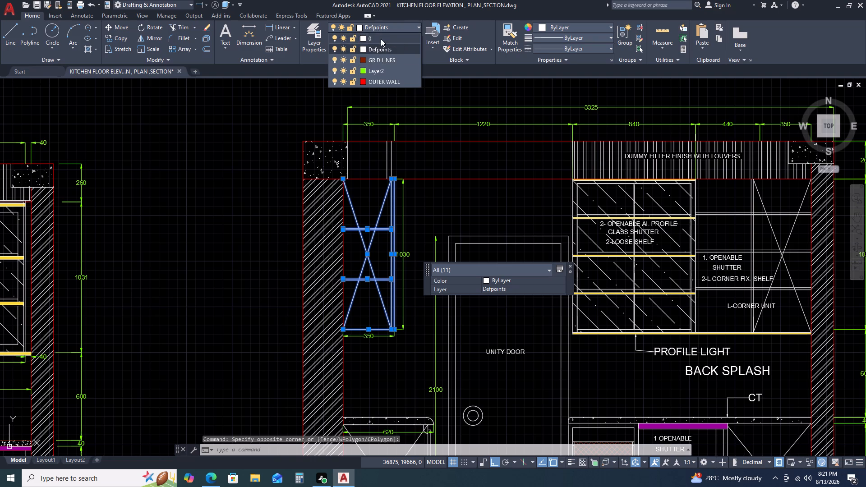
pyautogui.click(381, 39)
pyautogui.press('Escape')
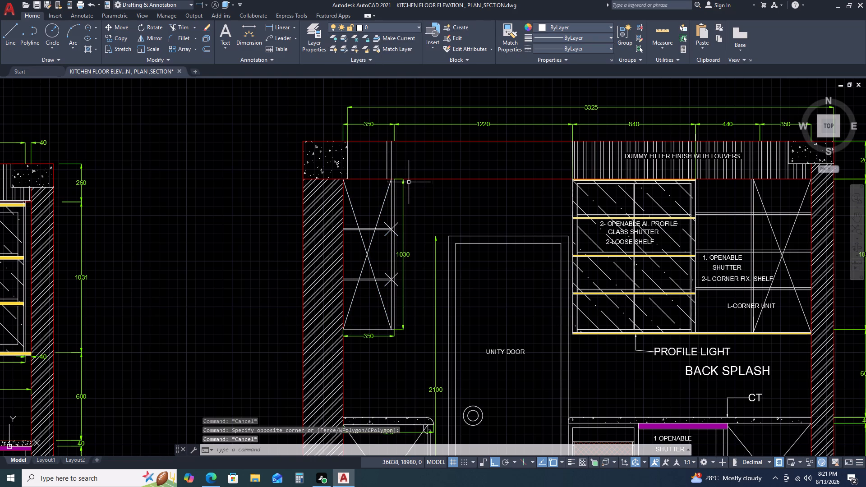
# Move the two vertical lines directly above the 350 mm wide upper unit to layer 0, and reselect them to check their layer.
pyautogui.scroll(3, 384, 170)
pyautogui.moveTo(467, 148); pyautogui.dragTo(442, 145)
pyautogui.click(358, 133)
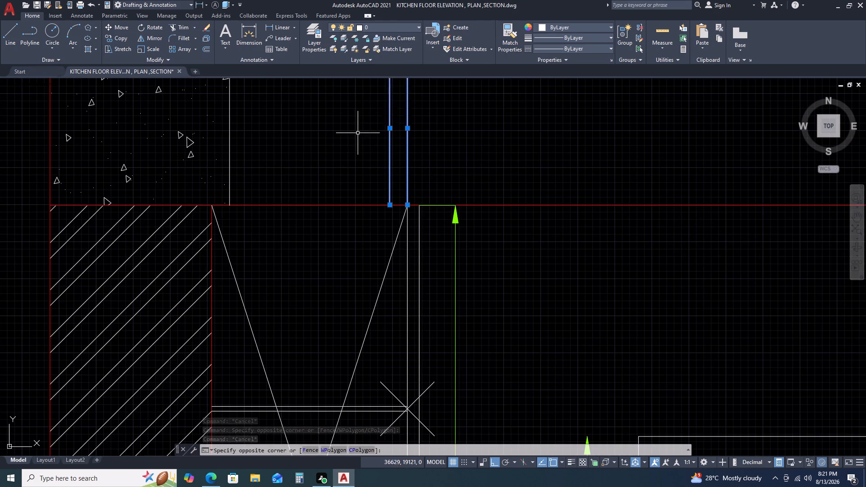
pyautogui.click(383, 27)
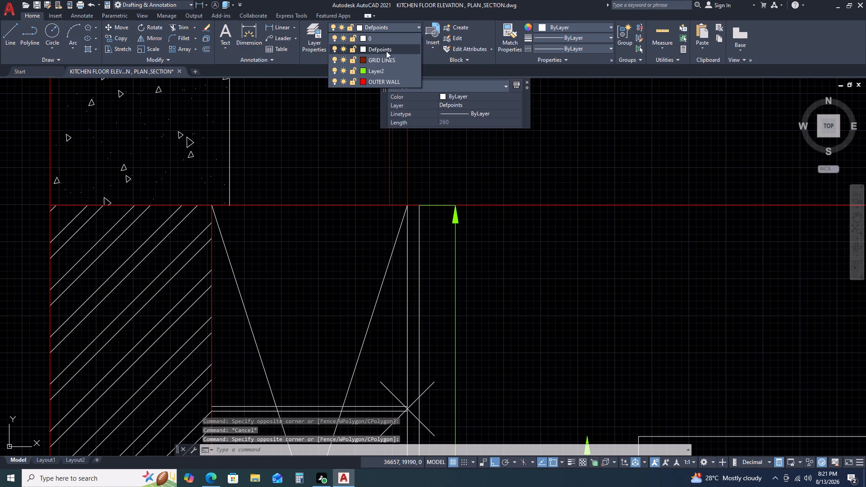
pyautogui.click(387, 37)
pyautogui.scroll(-3, 375, 157)
pyautogui.scroll(2, 328, 150)
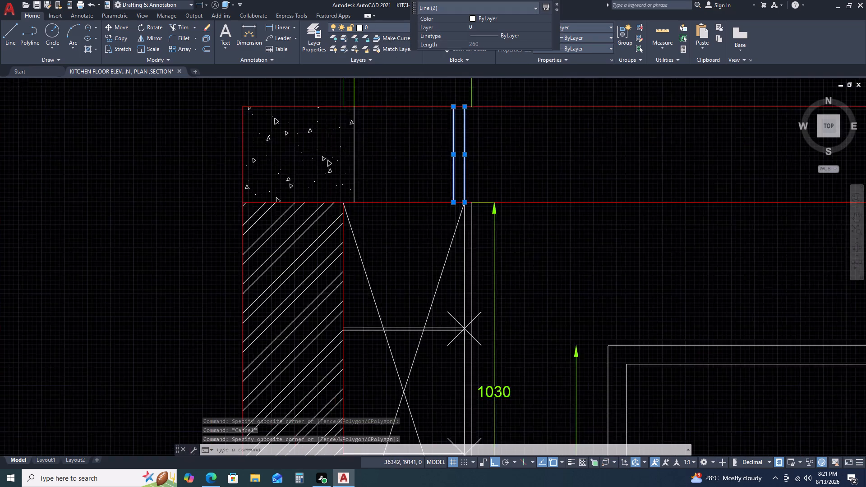
pyautogui.scroll(1, 328, 150)
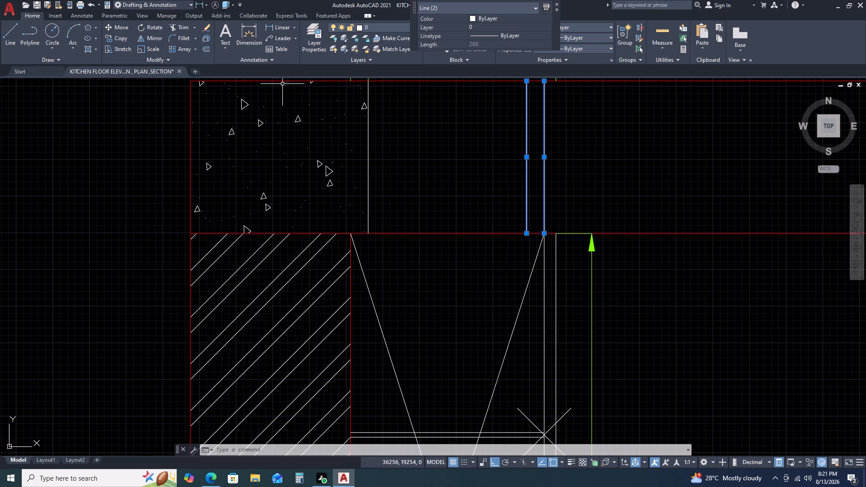
pyautogui.press('Escape')
pyautogui.scroll(-1, 452, 119)
pyautogui.moveTo(537, 141); pyautogui.dragTo(527, 146)
pyautogui.click(482, 156)
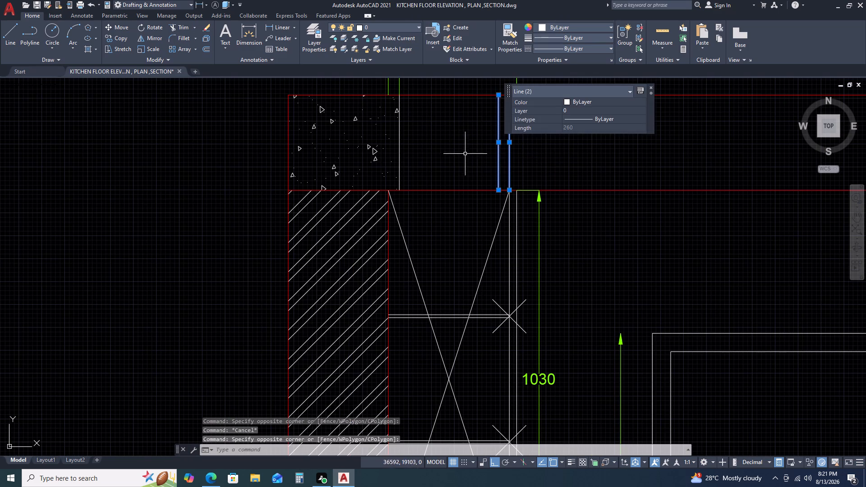
pyautogui.scroll(-1, 463, 174)
pyautogui.press('Escape')
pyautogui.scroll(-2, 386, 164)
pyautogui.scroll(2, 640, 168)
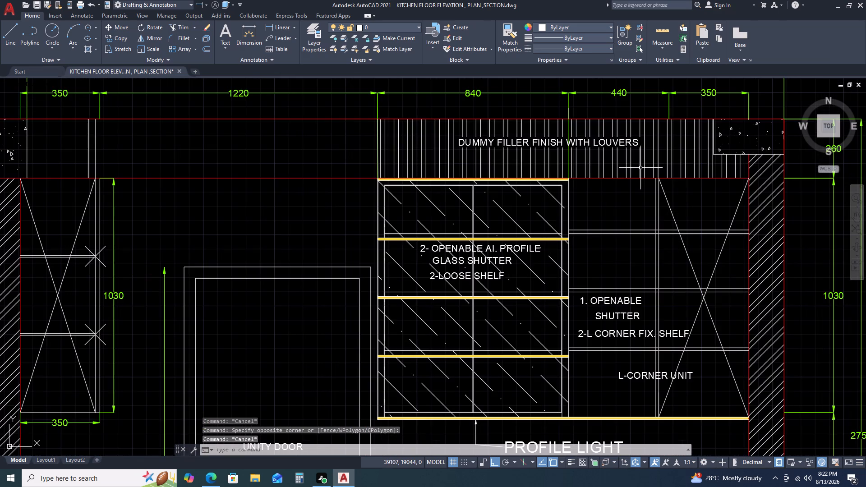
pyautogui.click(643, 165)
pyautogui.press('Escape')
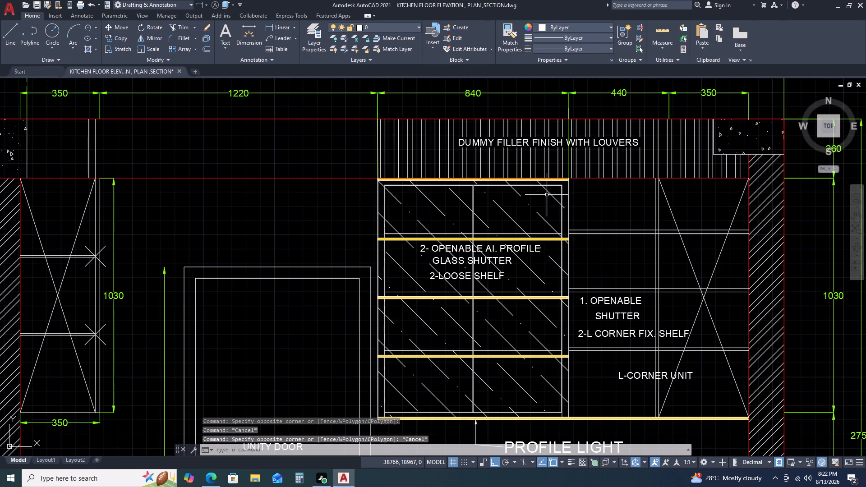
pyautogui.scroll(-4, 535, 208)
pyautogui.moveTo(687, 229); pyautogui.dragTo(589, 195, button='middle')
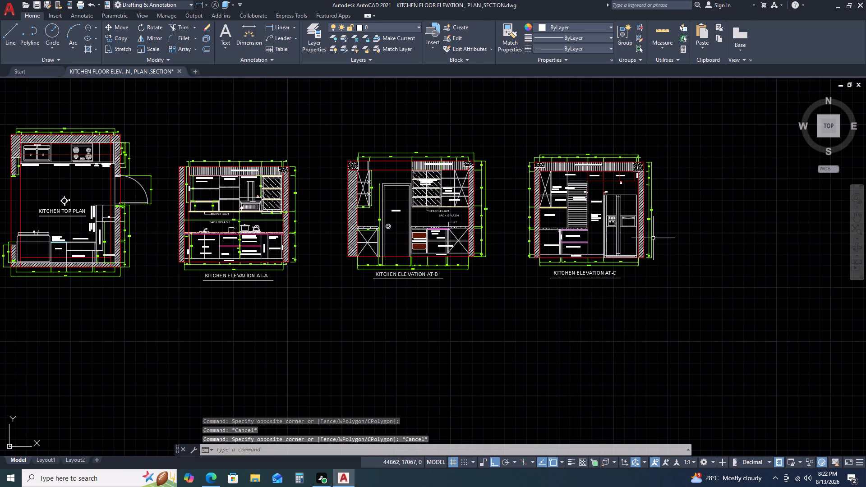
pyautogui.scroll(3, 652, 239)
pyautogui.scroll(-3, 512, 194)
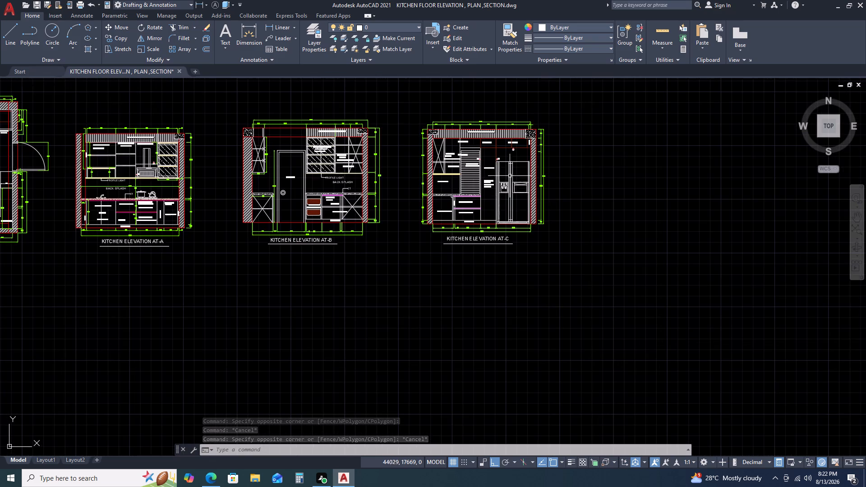
# Move all the double-door refrigerator linework in Kitchen Elevation AT-C to layer 0.
pyautogui.scroll(6, 497, 170)
pyautogui.click(468, 108)
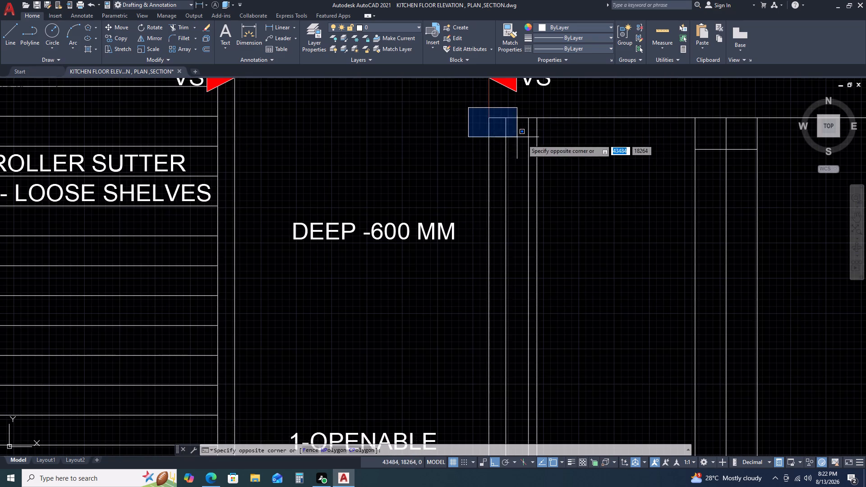
pyautogui.scroll(-4, 534, 146)
pyautogui.scroll(1, 597, 315)
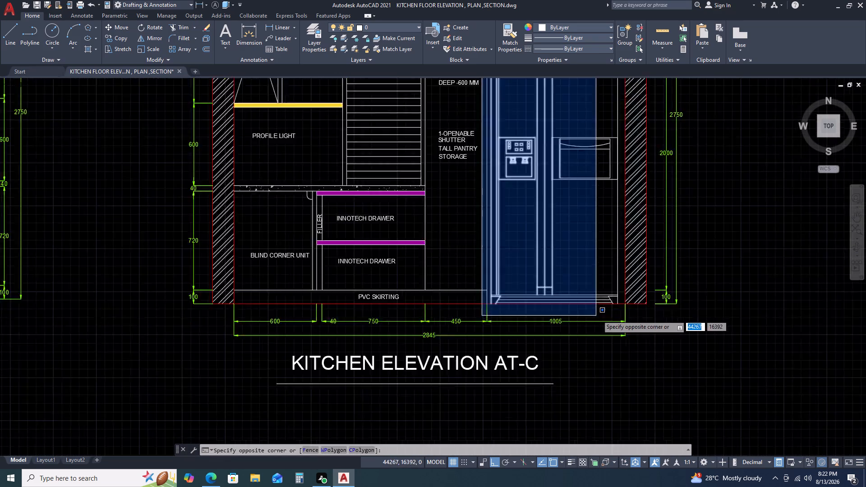
pyautogui.scroll(1, 597, 315)
pyautogui.click(637, 305)
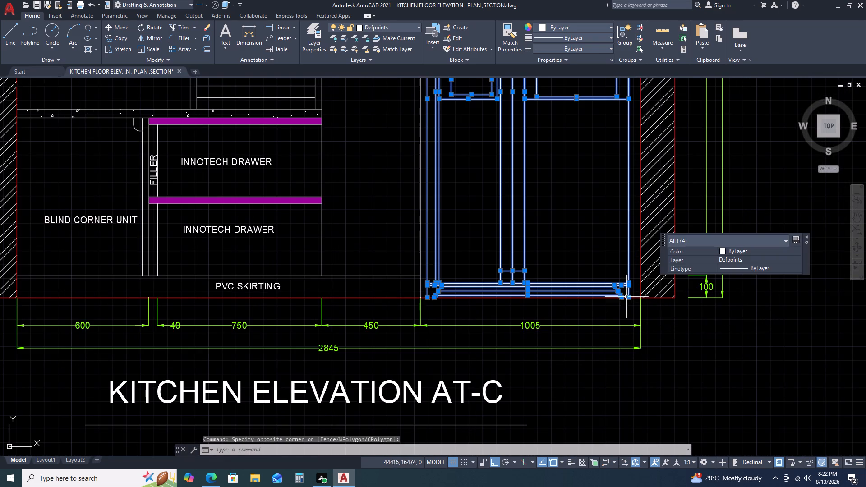
pyautogui.click(393, 27)
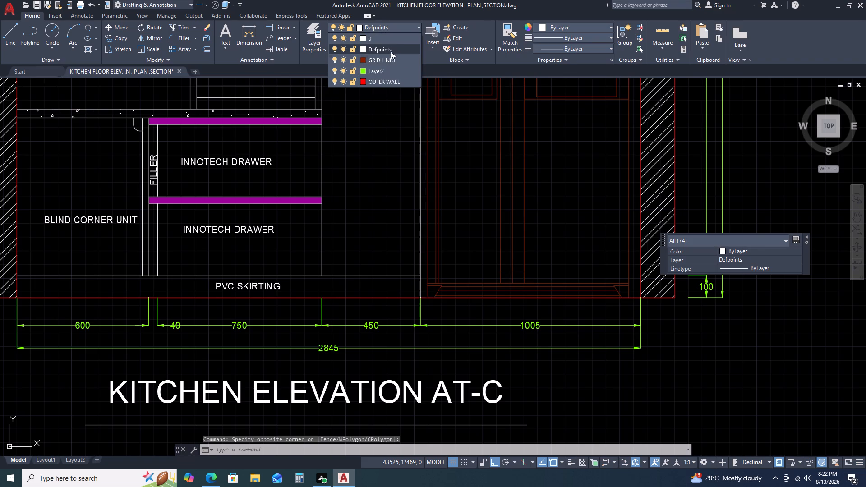
pyautogui.click(390, 37)
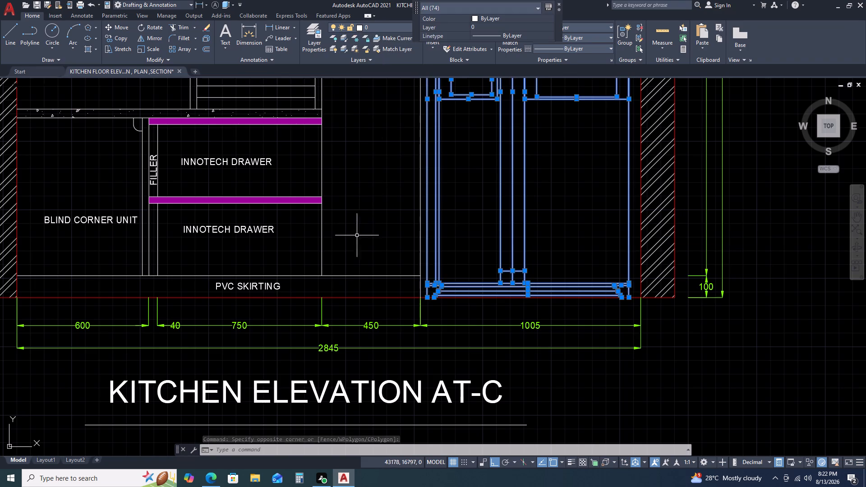
pyautogui.scroll(-3, 361, 243)
pyautogui.press('Escape')
# Select the roller shutter unit's outline and all its slat lines, plus the countertop's top line, in Elevation AT-C.
pyautogui.scroll(3, 320, 179)
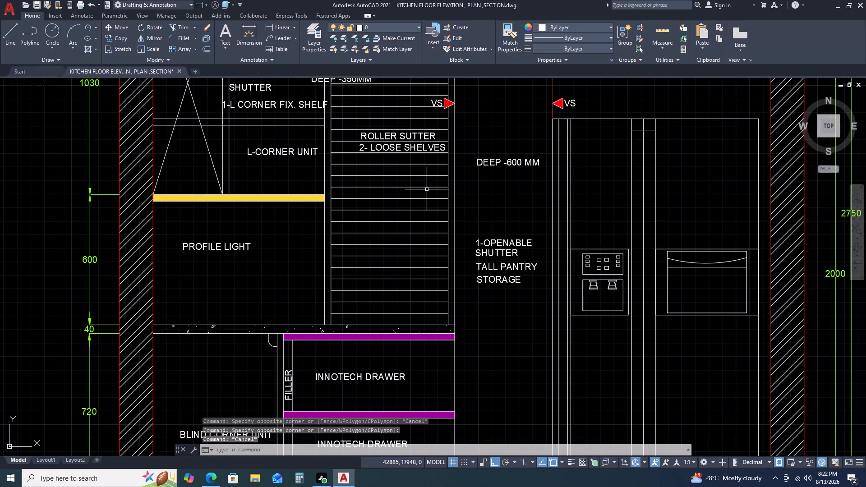
pyautogui.click(464, 196)
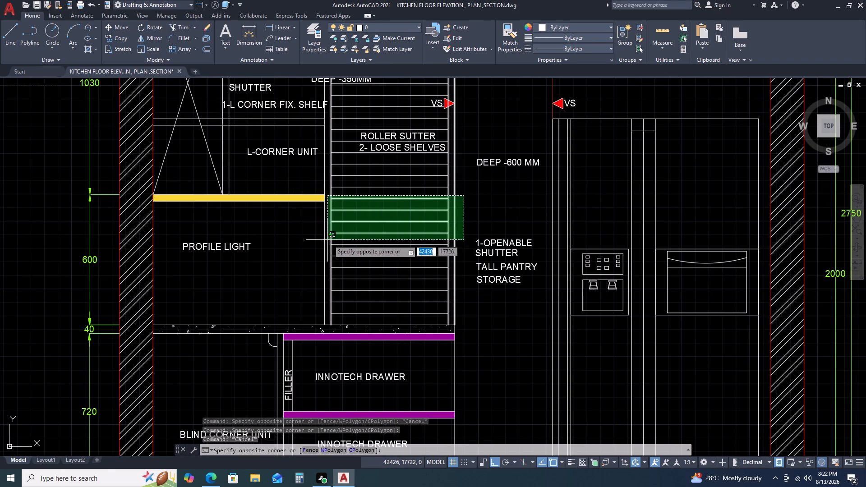
pyautogui.click(334, 236)
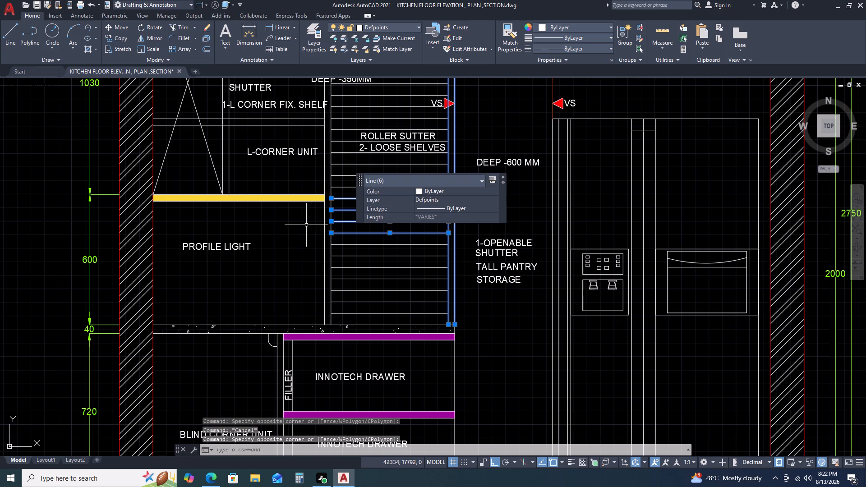
pyautogui.click(306, 225)
pyautogui.click(412, 294)
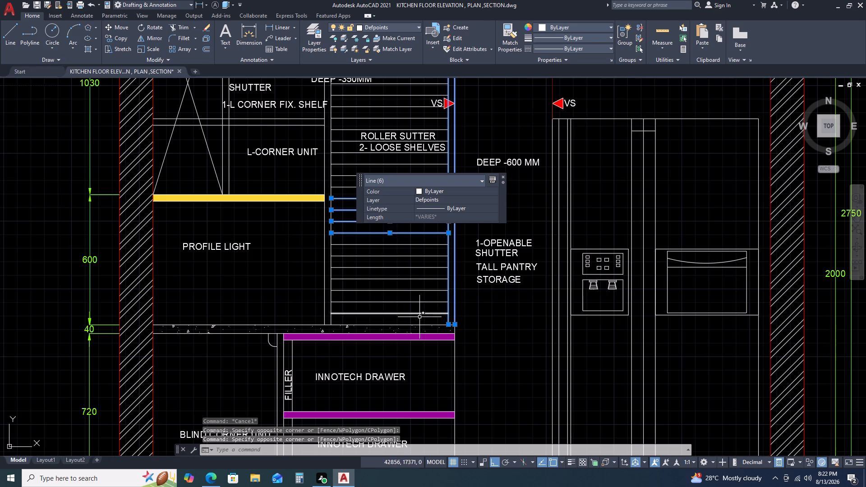
pyautogui.moveTo(418, 317); pyautogui.dragTo(415, 303)
pyautogui.click(321, 222)
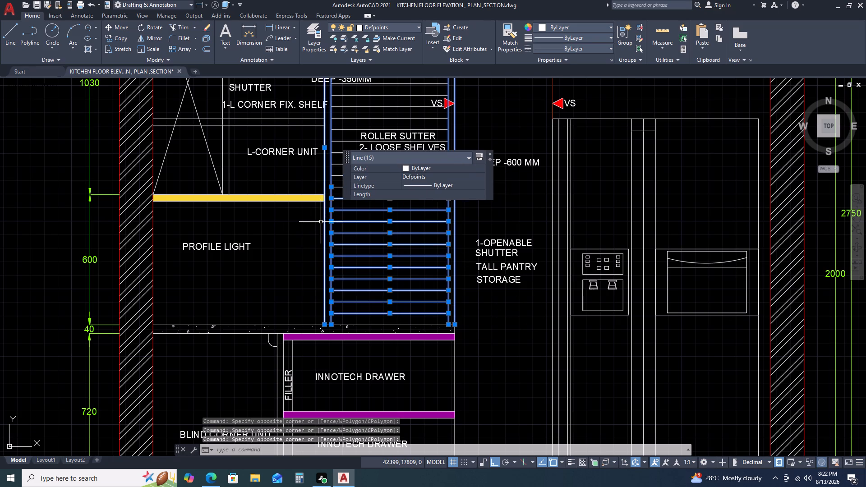
pyautogui.click(355, 326)
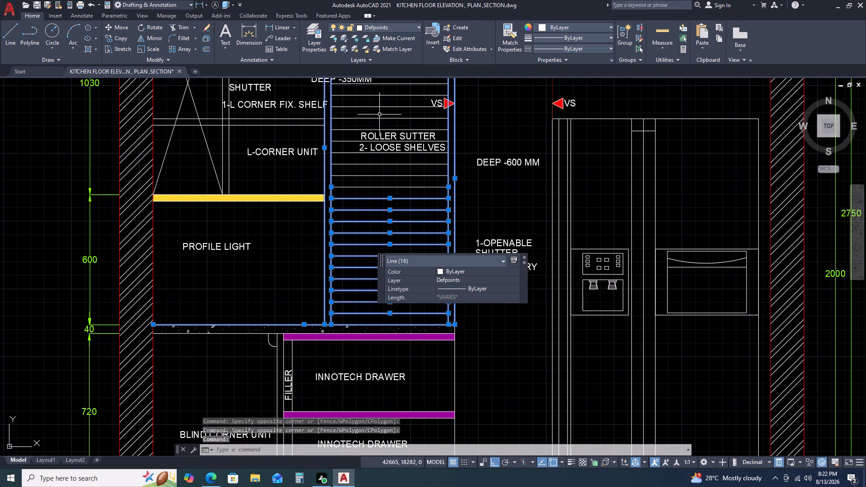
pyautogui.scroll(-3, 341, 269)
pyautogui.scroll(3, 352, 243)
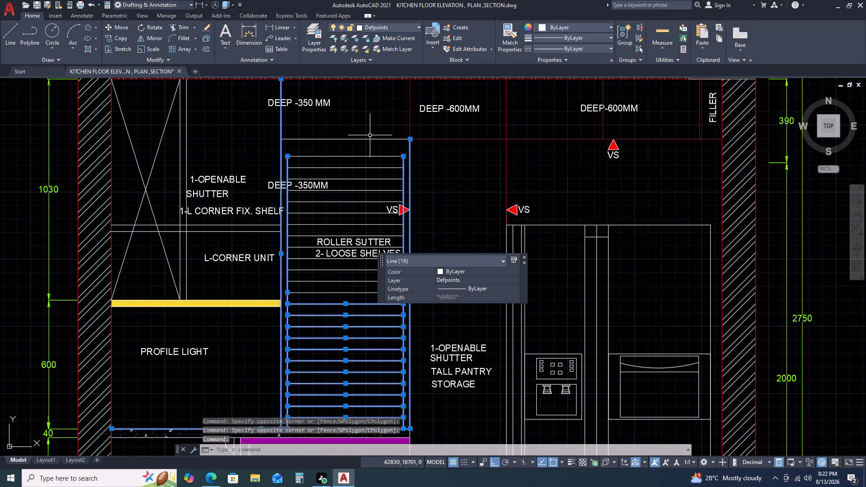
pyautogui.click(371, 132)
pyautogui.click(352, 216)
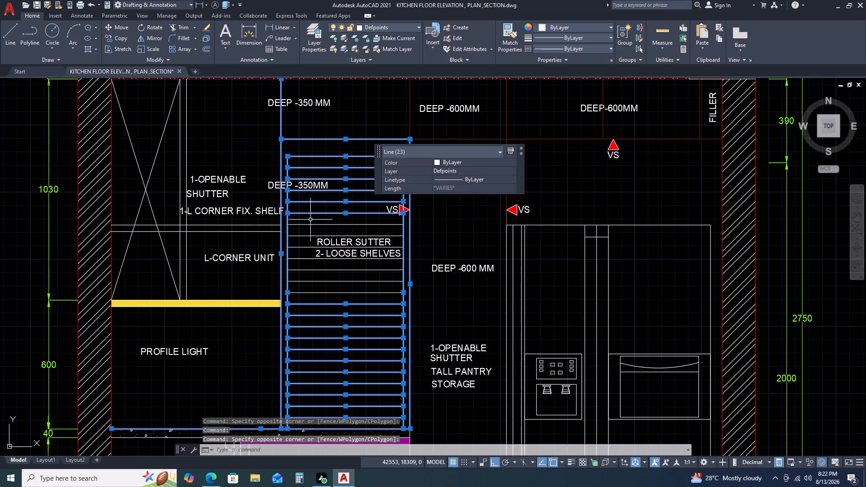
pyautogui.click(304, 210)
pyautogui.click(291, 298)
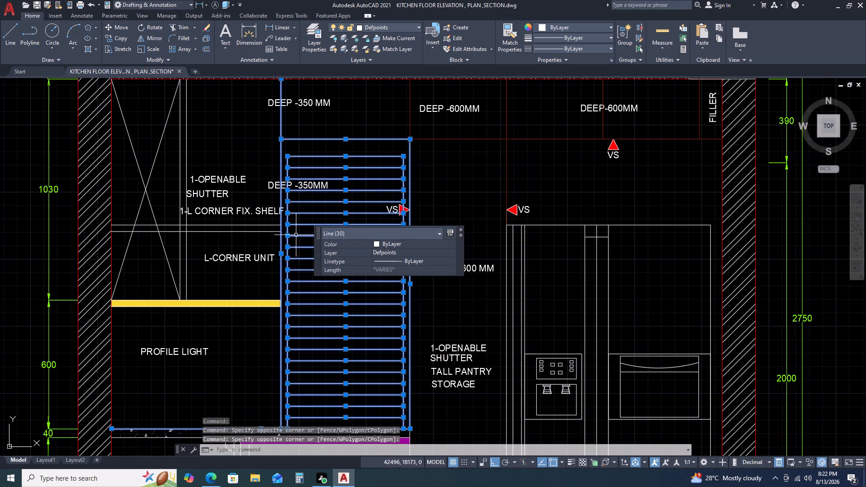
# Add the L-corner unit's vertical, diagonal and shelf lines to the selection, and assign layer 0 to all selected lines.
pyautogui.scroll(-2, 222, 220)
pyautogui.scroll(3, 180, 187)
pyautogui.click(335, 171)
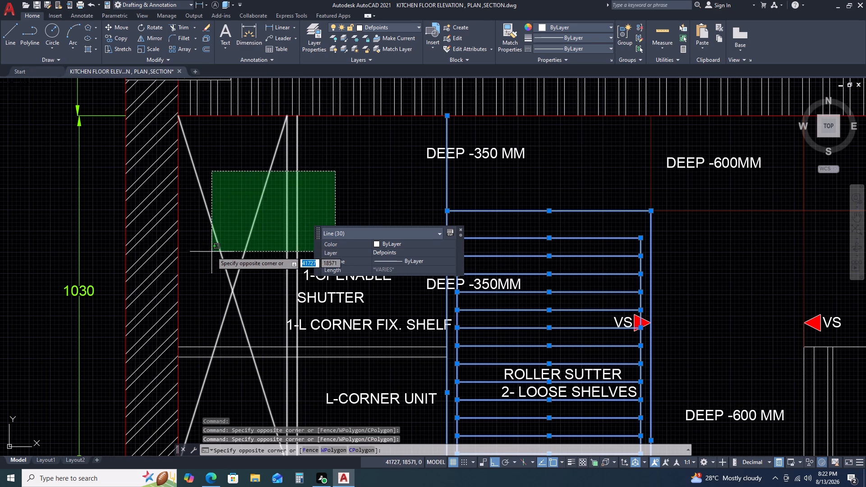
pyautogui.click(212, 252)
pyautogui.moveTo(306, 140); pyautogui.dragTo(305, 87, button='middle')
pyautogui.click(303, 340)
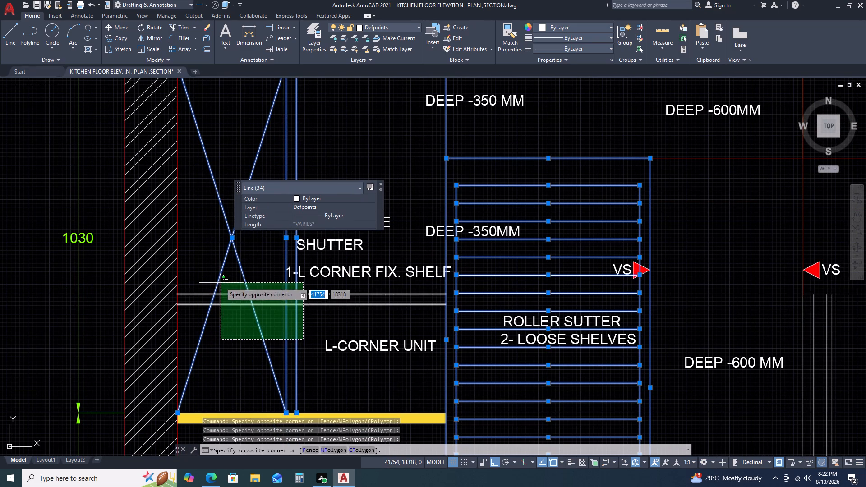
pyautogui.click(221, 283)
pyautogui.click(407, 28)
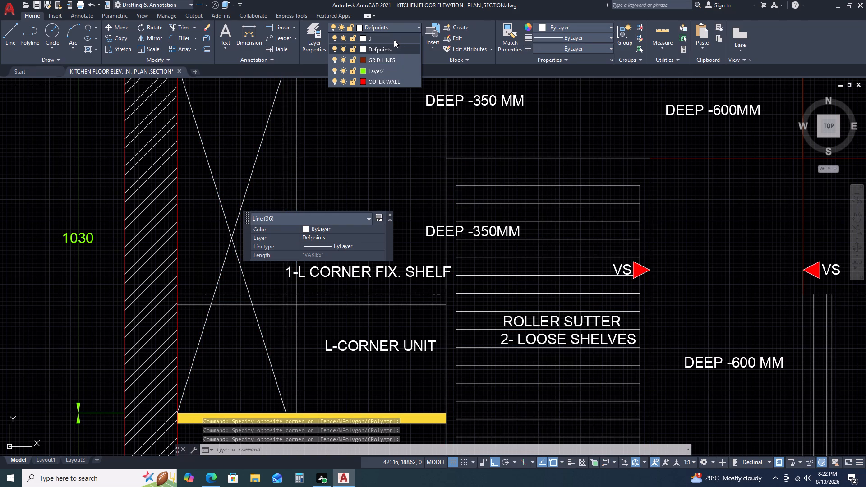
pyautogui.click(394, 40)
pyautogui.press('Escape')
pyautogui.scroll(-3, 263, 172)
pyautogui.press('Escape')
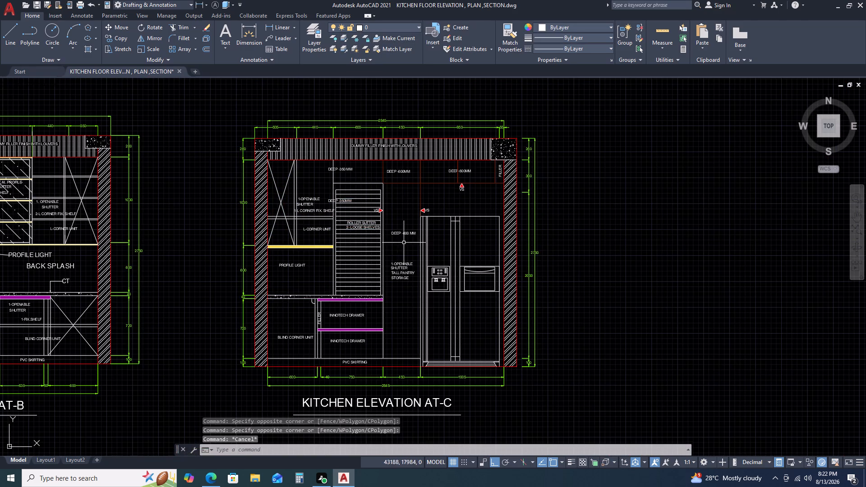
# Check the layers of the refrigerator's top lines and the adjacent hatched wall in Elevation AT-C.
pyautogui.scroll(2, 471, 228)
pyautogui.scroll(-1, 474, 215)
pyautogui.click(489, 207)
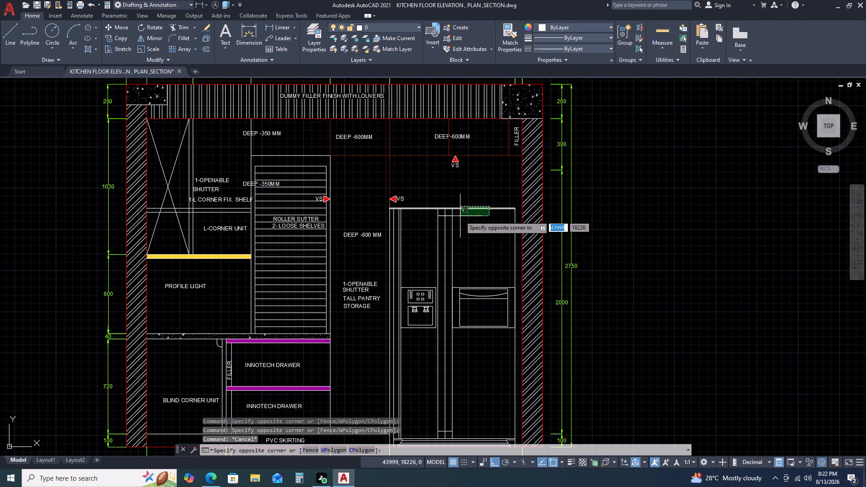
pyautogui.click(460, 216)
pyautogui.press('Escape')
pyautogui.click(528, 194)
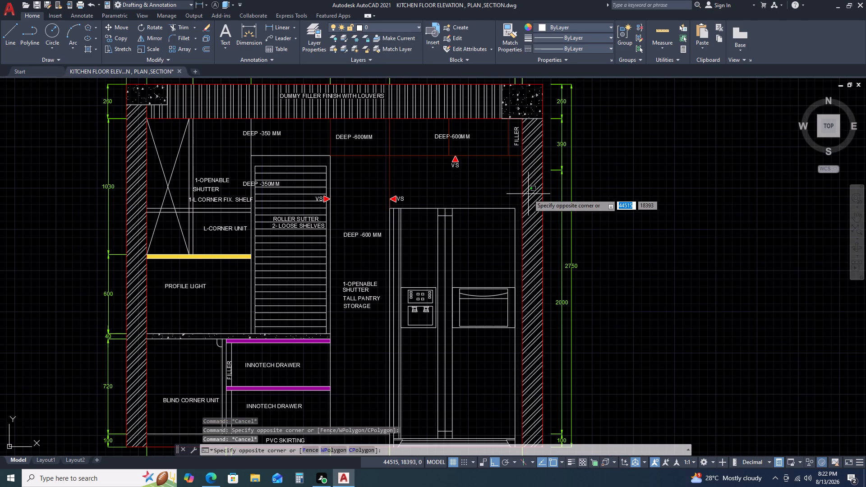
pyautogui.click(525, 180)
pyautogui.press('Escape')
pyautogui.press('Escape')
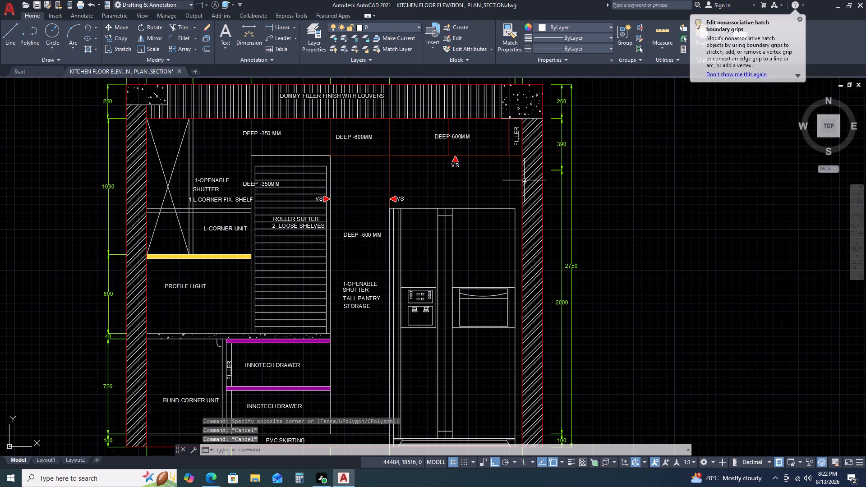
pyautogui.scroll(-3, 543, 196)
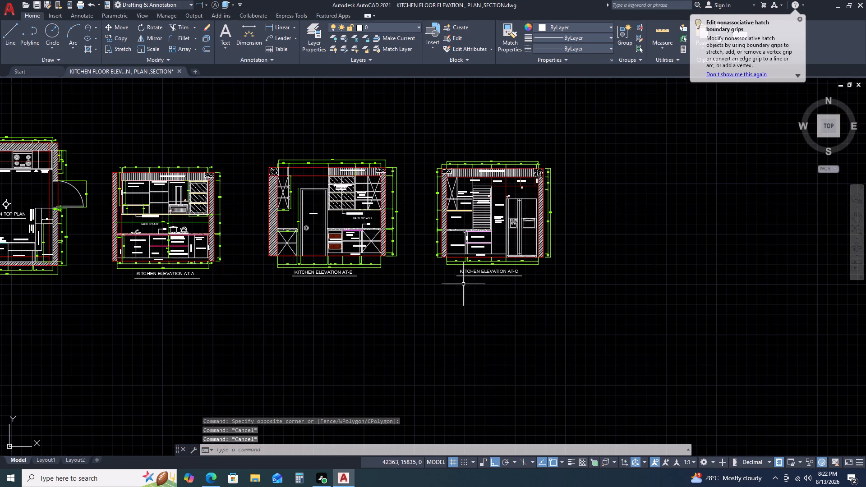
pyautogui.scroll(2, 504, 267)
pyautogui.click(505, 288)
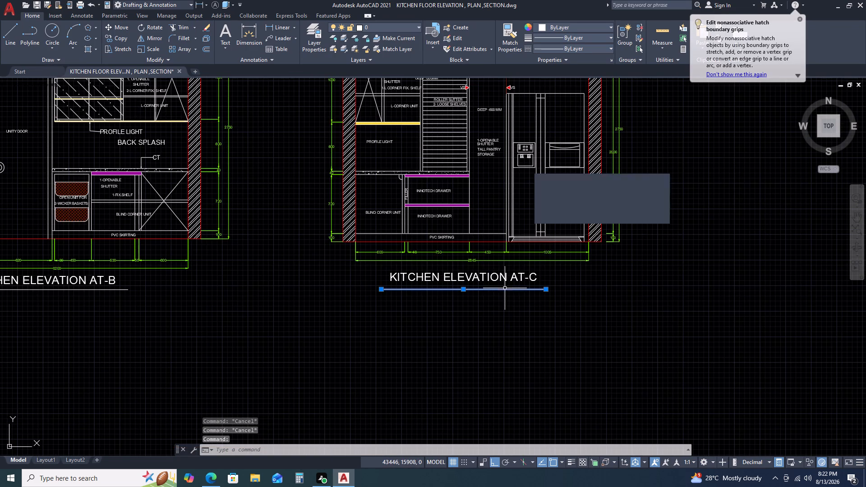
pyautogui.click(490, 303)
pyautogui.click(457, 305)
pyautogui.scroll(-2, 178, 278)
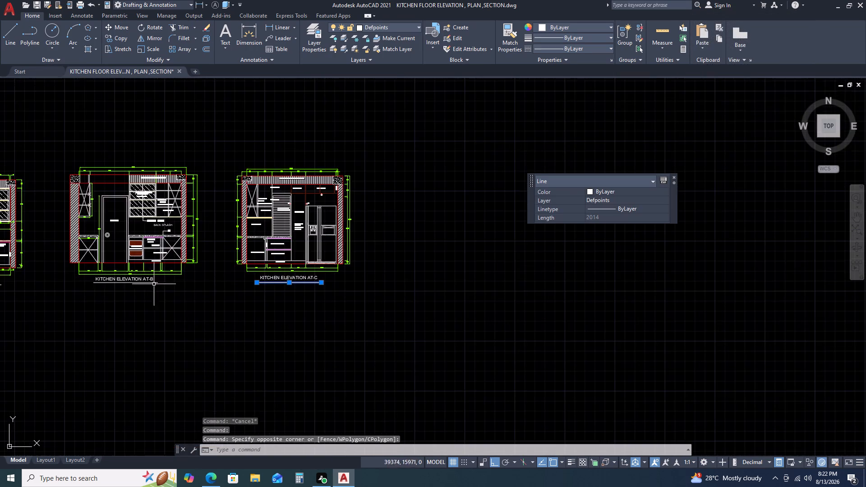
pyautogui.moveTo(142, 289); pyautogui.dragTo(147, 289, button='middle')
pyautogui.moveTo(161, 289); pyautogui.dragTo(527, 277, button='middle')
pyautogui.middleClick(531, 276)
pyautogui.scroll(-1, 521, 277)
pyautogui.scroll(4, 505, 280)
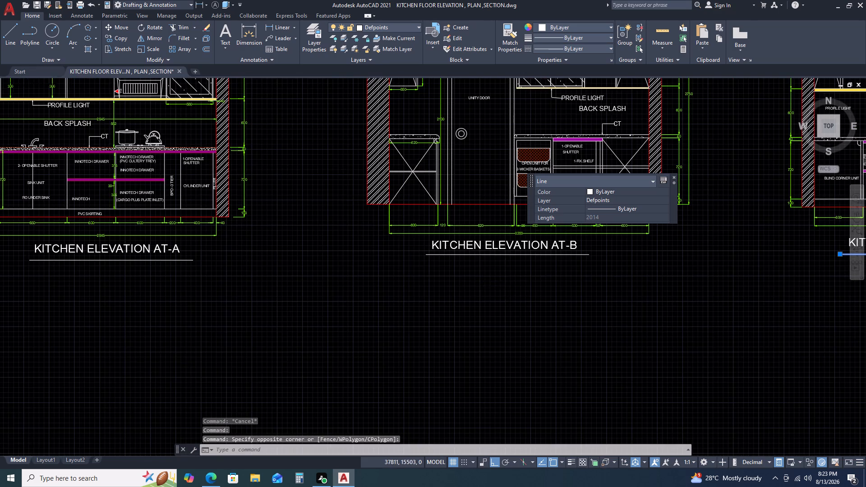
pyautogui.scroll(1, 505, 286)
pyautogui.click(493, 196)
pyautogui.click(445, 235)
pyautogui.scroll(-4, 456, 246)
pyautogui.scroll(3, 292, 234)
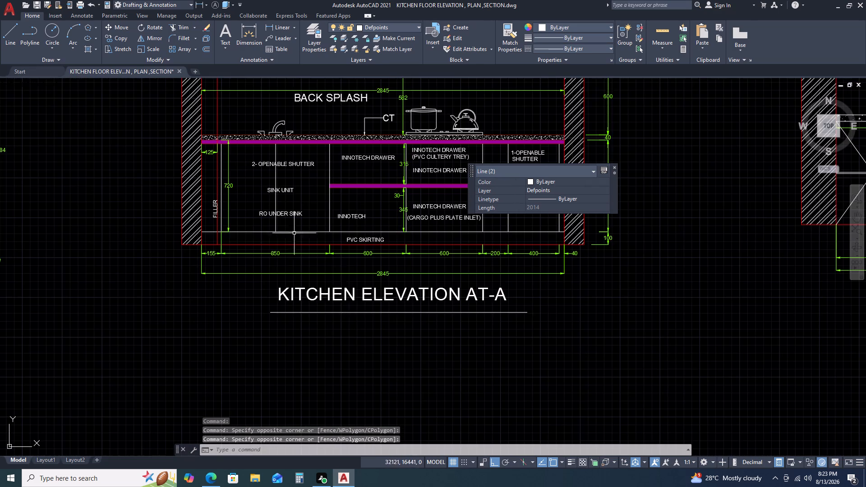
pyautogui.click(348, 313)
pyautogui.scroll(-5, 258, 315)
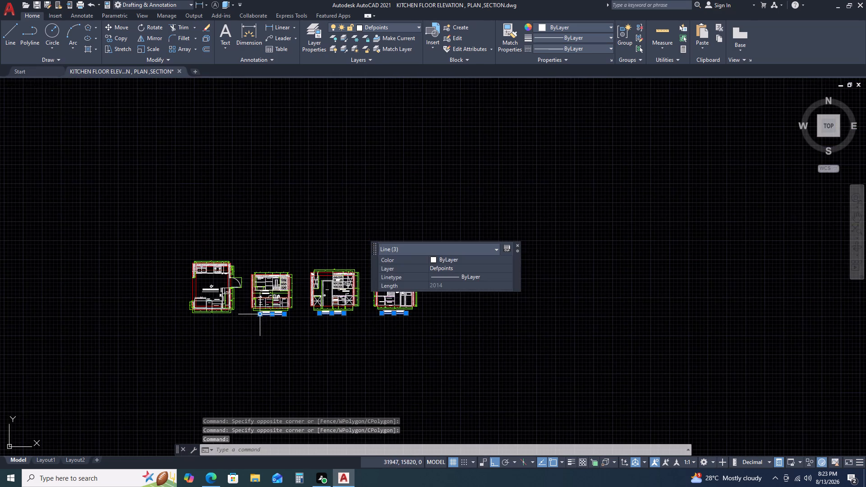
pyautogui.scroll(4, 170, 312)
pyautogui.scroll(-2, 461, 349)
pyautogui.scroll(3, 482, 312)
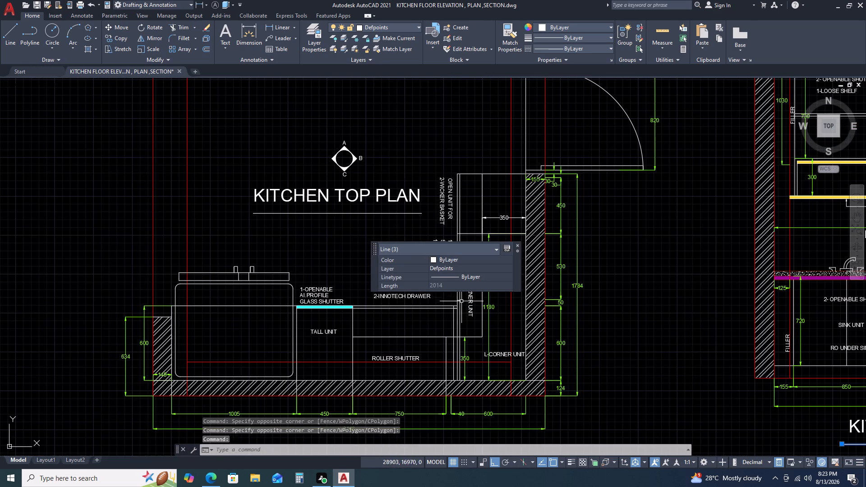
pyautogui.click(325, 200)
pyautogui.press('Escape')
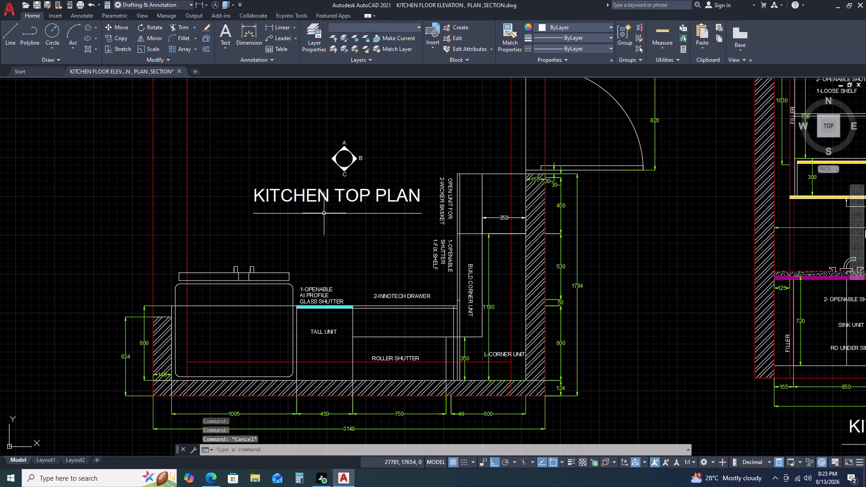
# Move the underline beneath the KITCHEN TOP PLAN title to layer 0.
pyautogui.click(325, 211)
pyautogui.click(317, 218)
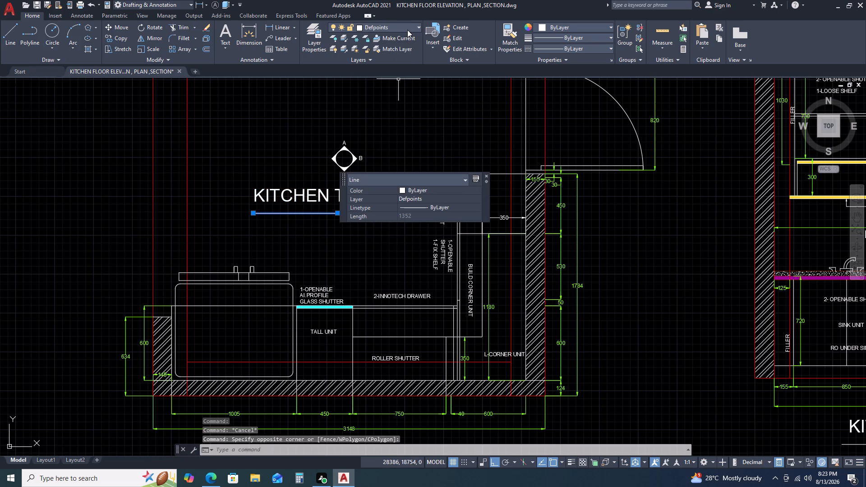
pyautogui.click(407, 29)
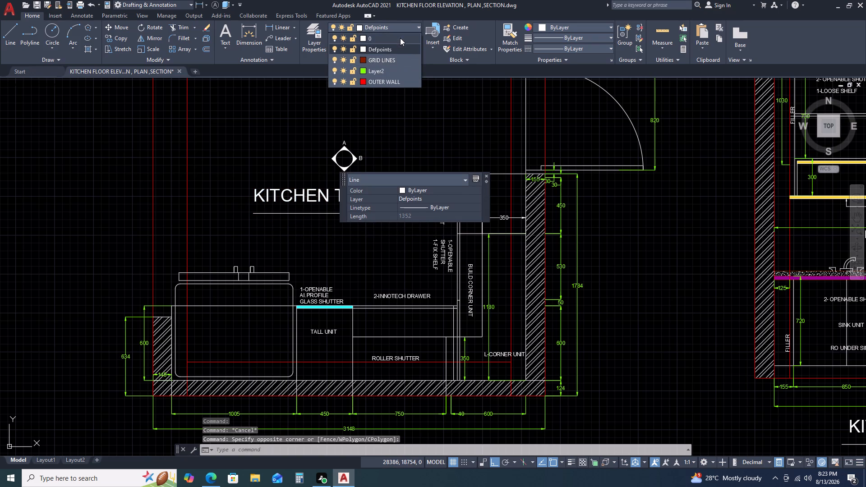
pyautogui.click(400, 38)
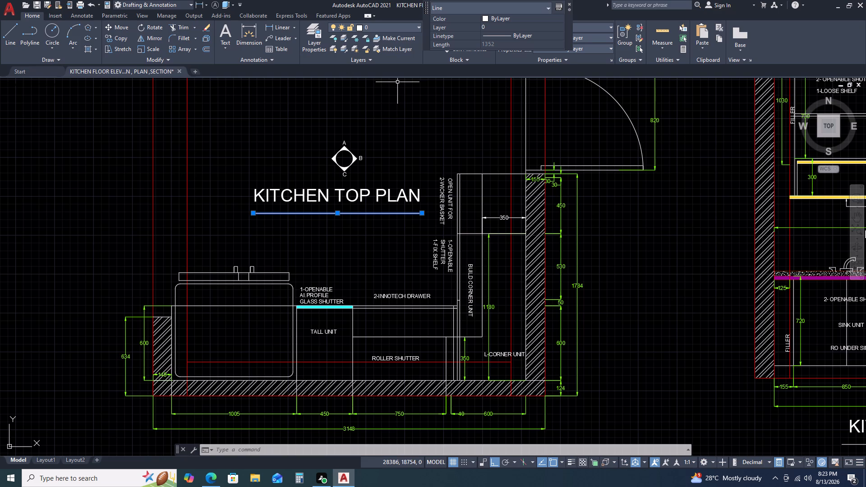
pyautogui.press('Escape')
# Move the underlines beneath the KITCHEN ELEVATION AT-A, AT-B and AT-C titles to layer 0.
pyautogui.scroll(-2, 330, 191)
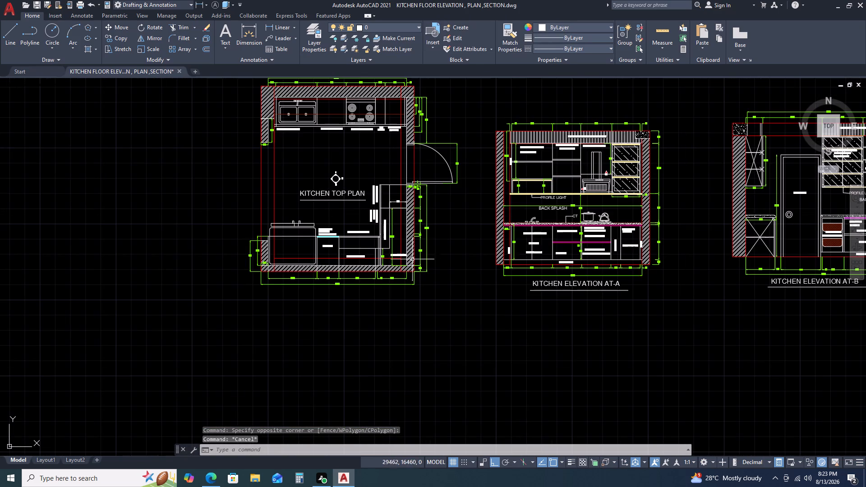
pyautogui.scroll(-1, 515, 293)
pyautogui.scroll(3, 525, 296)
pyautogui.click(586, 274)
pyautogui.click(553, 295)
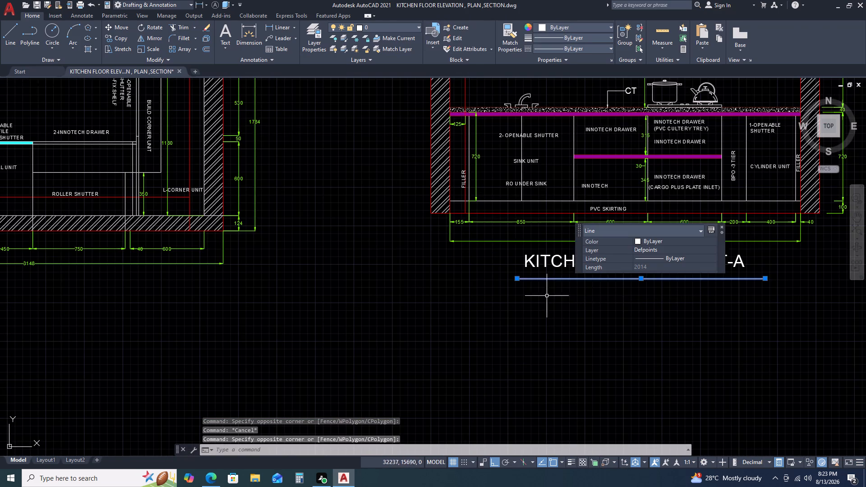
pyautogui.scroll(-4, 486, 311)
pyautogui.scroll(5, 608, 309)
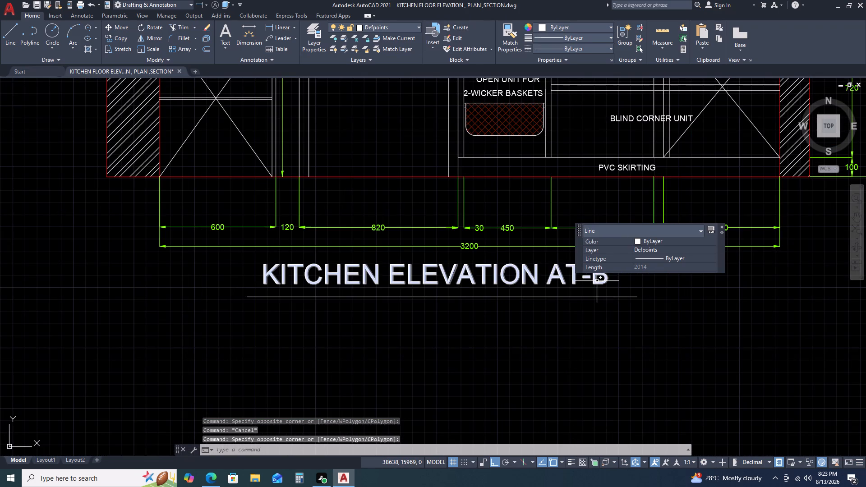
pyautogui.click(597, 281)
pyautogui.press('Escape')
pyautogui.moveTo(615, 289); pyautogui.dragTo(610, 294)
pyautogui.click(578, 320)
pyautogui.scroll(-4, 482, 325)
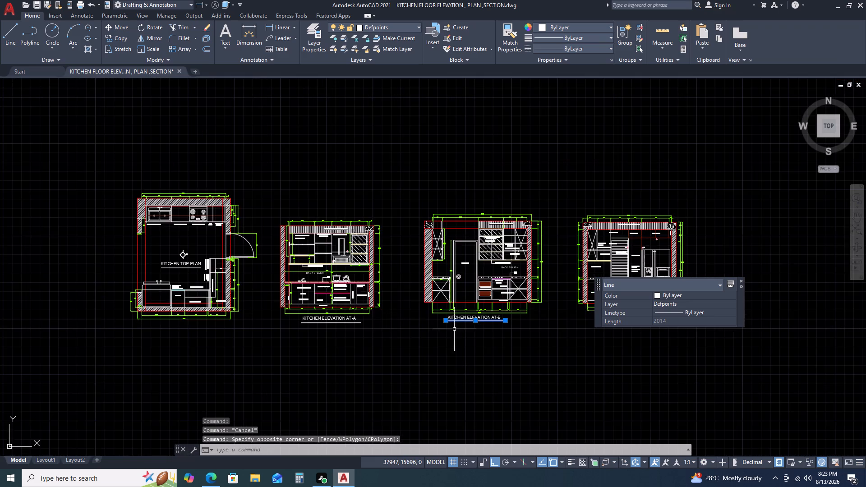
pyautogui.scroll(3, 311, 313)
pyautogui.click(516, 338)
pyautogui.click(494, 376)
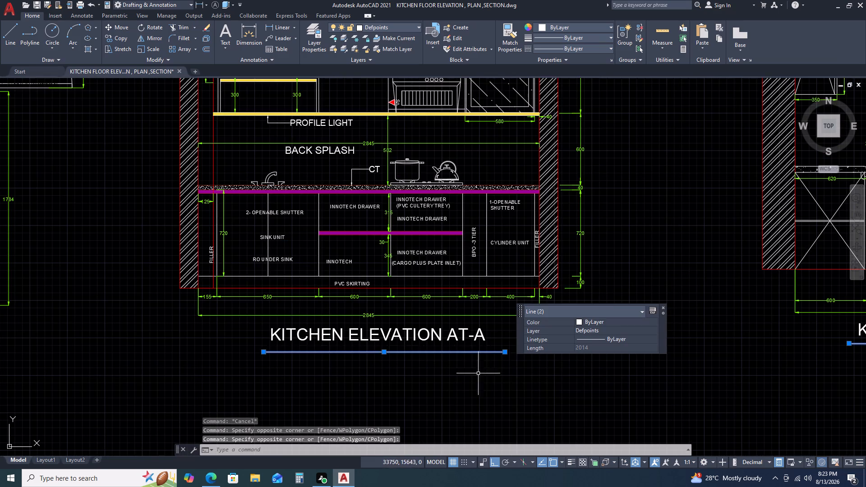
pyautogui.scroll(-4, 418, 356)
pyautogui.moveTo(399, 348); pyautogui.dragTo(234, 188, button='middle')
pyautogui.scroll(4, 447, 234)
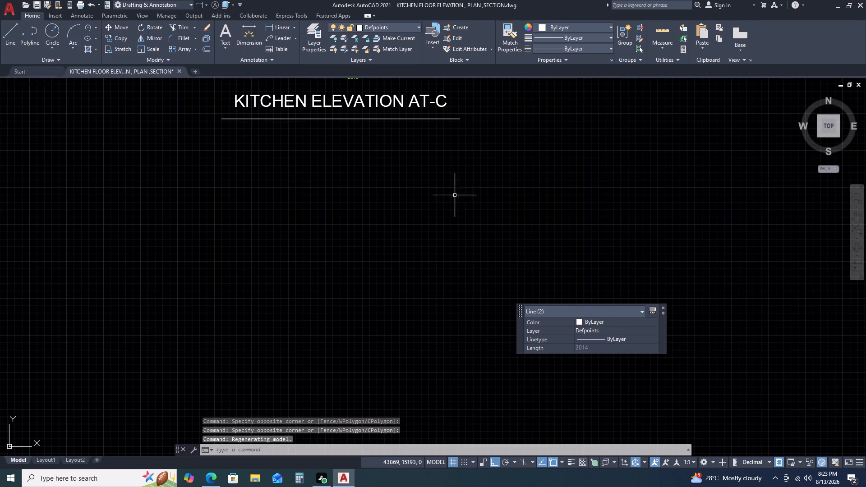
pyautogui.click(465, 109)
pyautogui.click(445, 146)
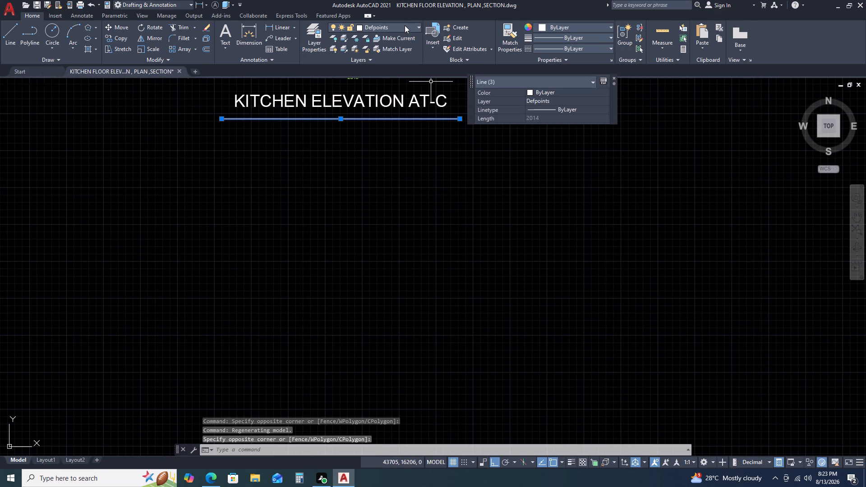
pyautogui.click(405, 25)
pyautogui.click(405, 35)
pyautogui.press('Escape')
pyautogui.scroll(-4, 384, 59)
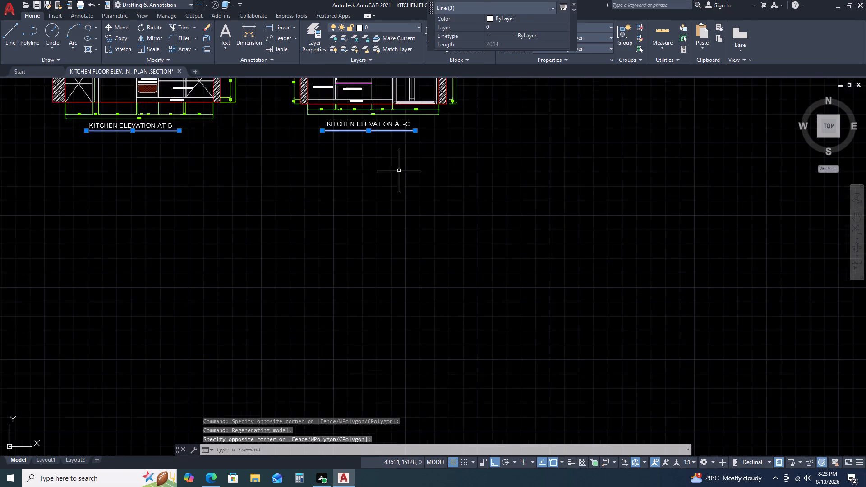
pyautogui.press('Escape')
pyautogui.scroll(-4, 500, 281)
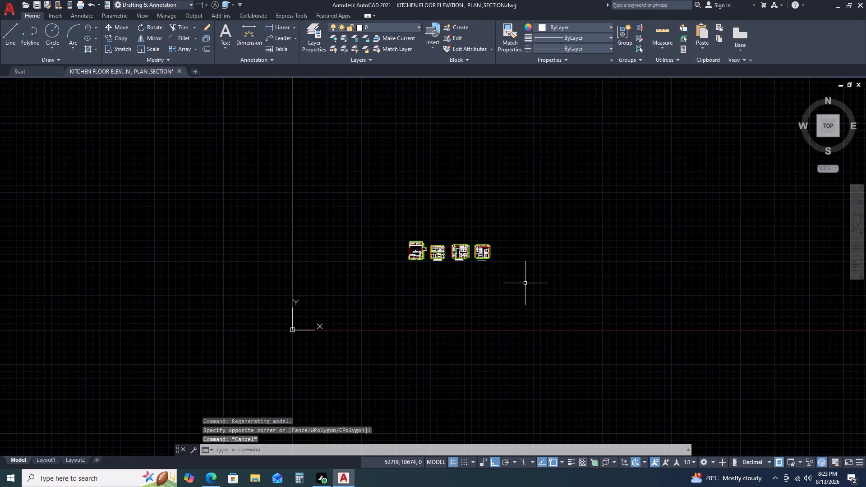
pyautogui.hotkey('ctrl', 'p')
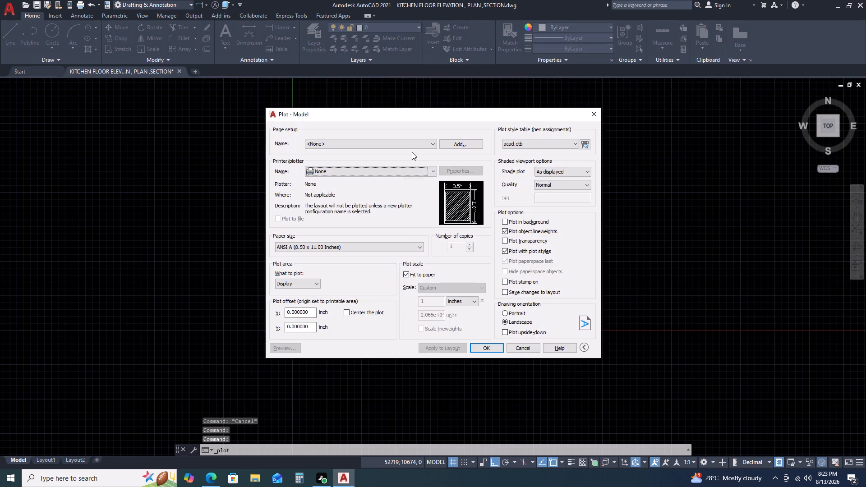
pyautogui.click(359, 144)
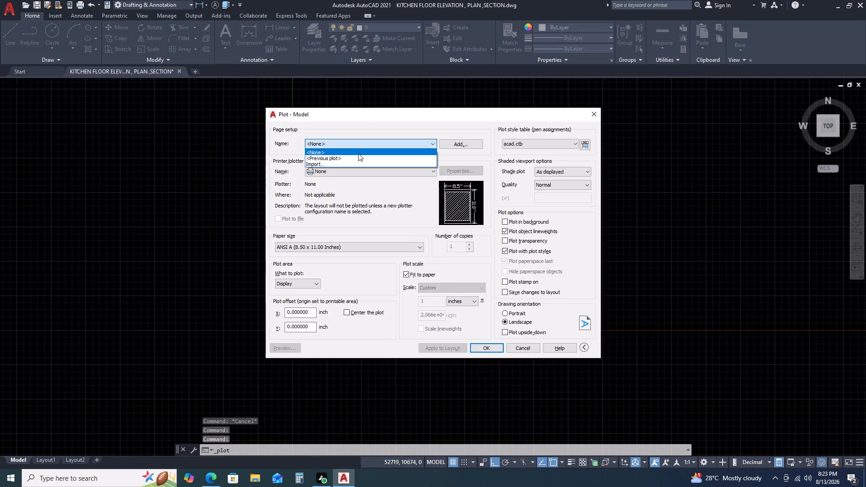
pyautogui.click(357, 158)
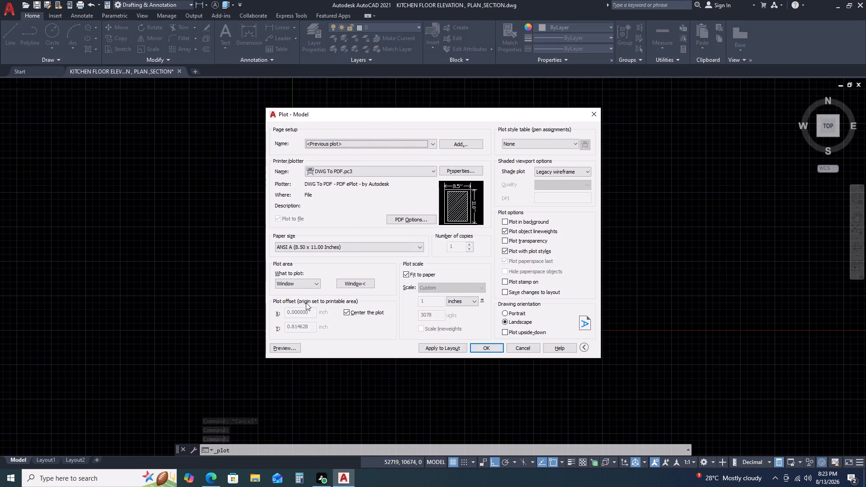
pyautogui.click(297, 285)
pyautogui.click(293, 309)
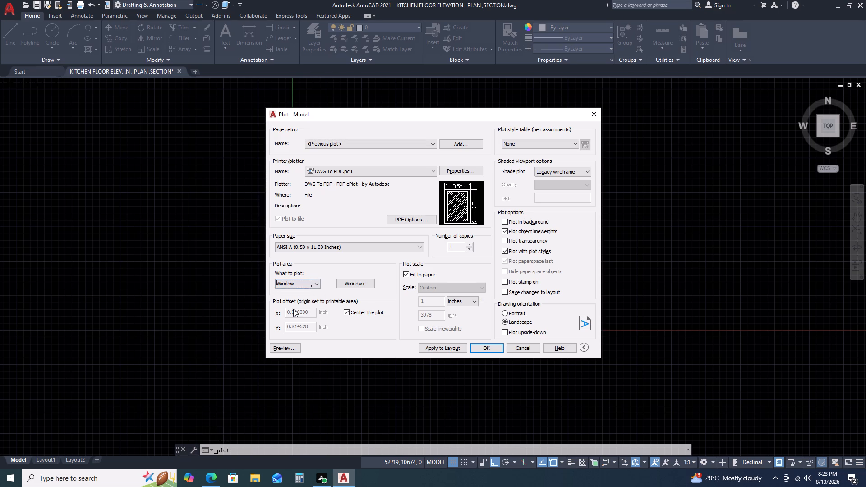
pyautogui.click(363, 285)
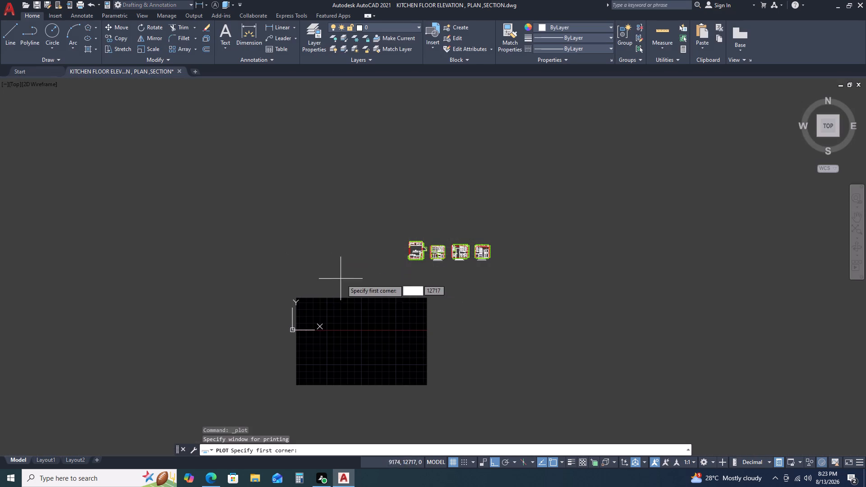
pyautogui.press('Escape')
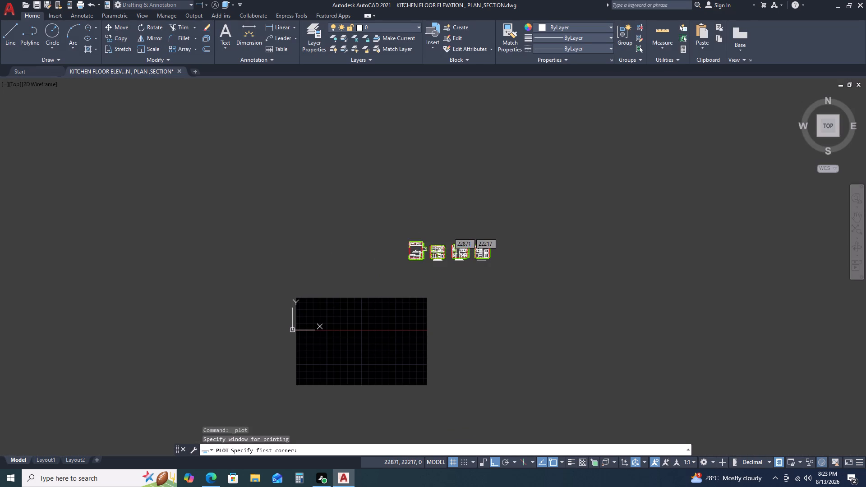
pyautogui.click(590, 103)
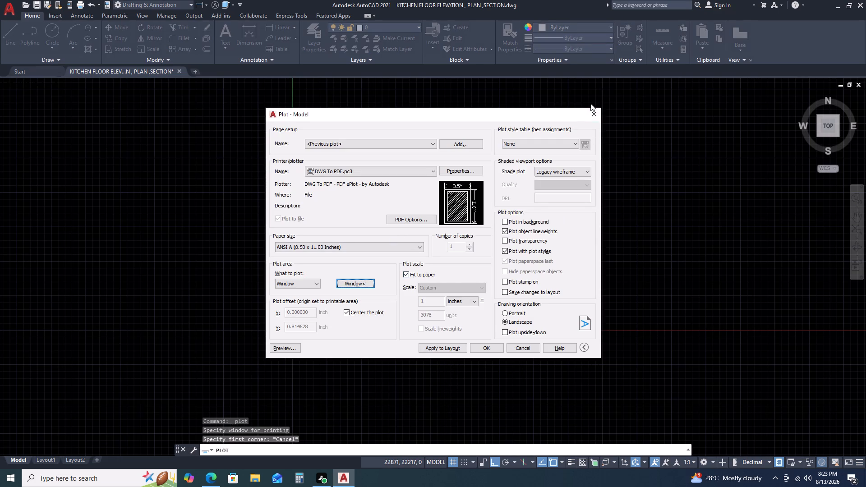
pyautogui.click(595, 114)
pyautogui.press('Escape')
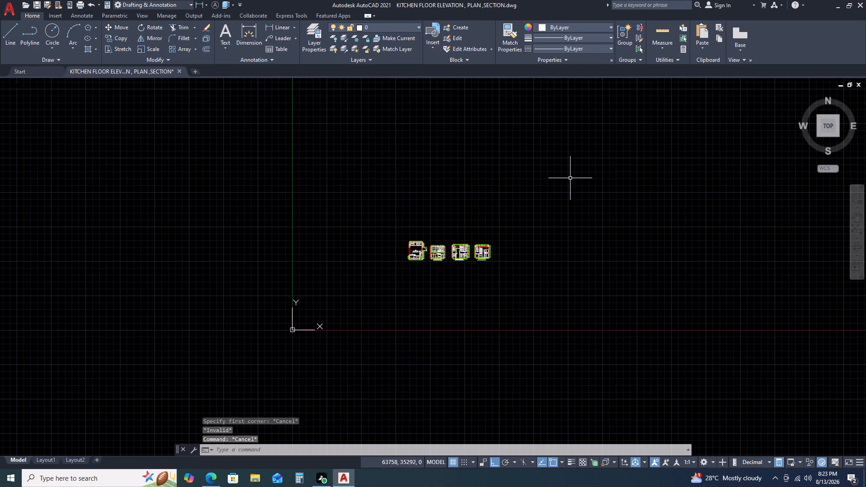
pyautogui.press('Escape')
# Preview a plot using DWG To PDF.pc3, with the plot area set to a window around the plan and all three elevations.
pyautogui.scroll(2, 412, 283)
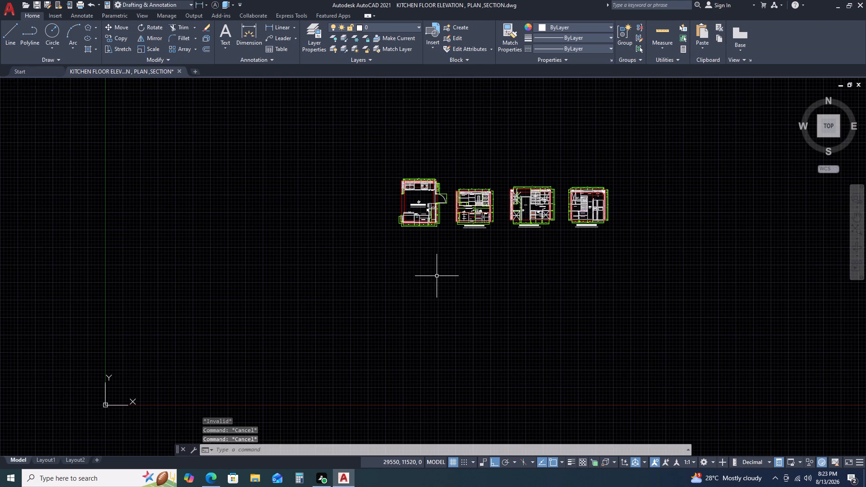
pyautogui.hotkey('ctrl', 'p')
pyautogui.click(328, 175)
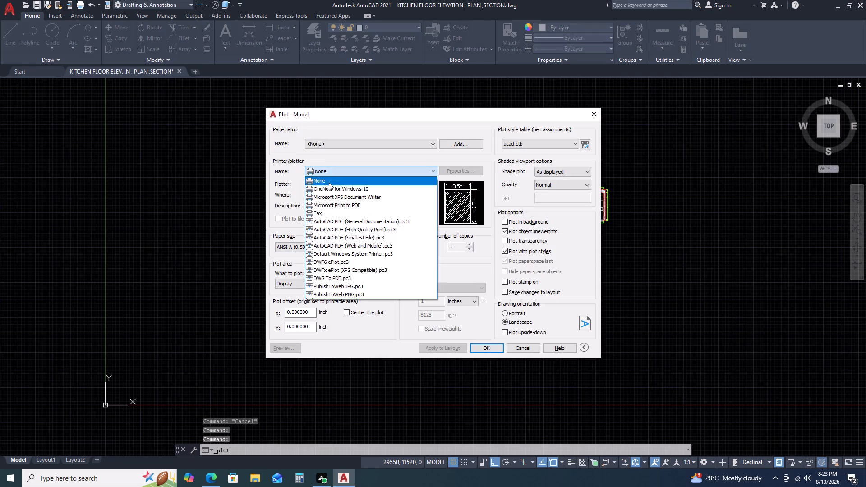
pyautogui.click(346, 277)
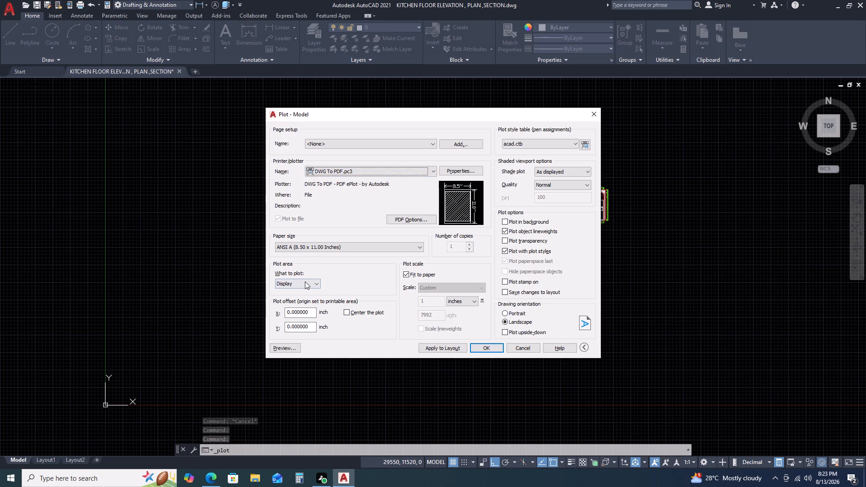
pyautogui.click(305, 281)
pyautogui.click(300, 307)
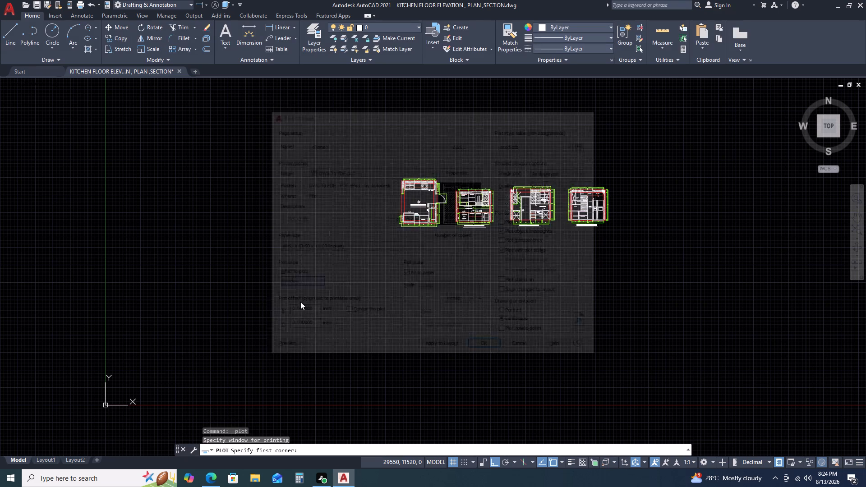
pyautogui.click(377, 157)
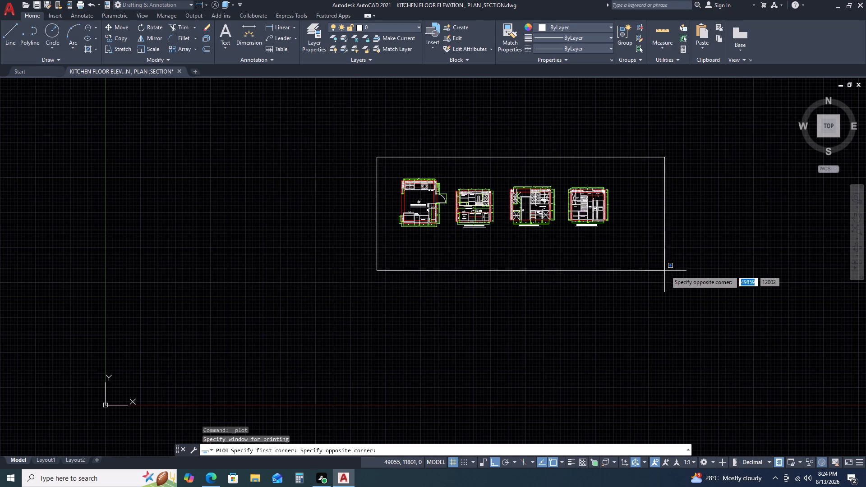
pyautogui.click(621, 250)
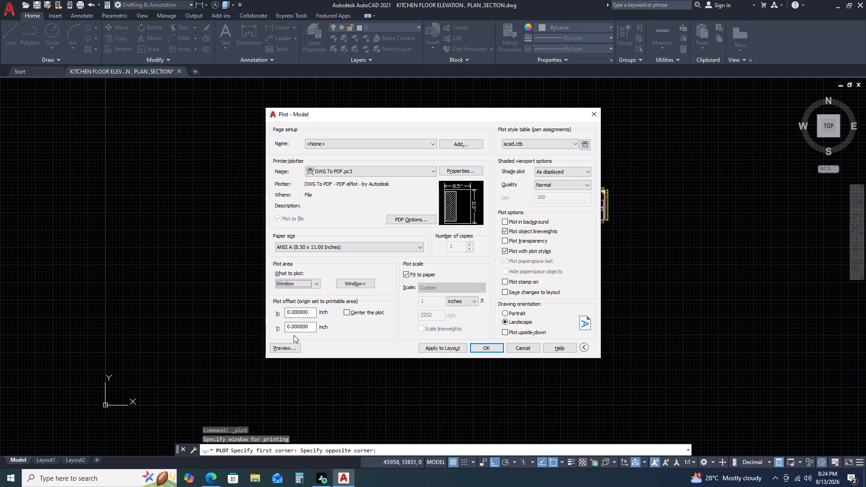
pyautogui.click(282, 352)
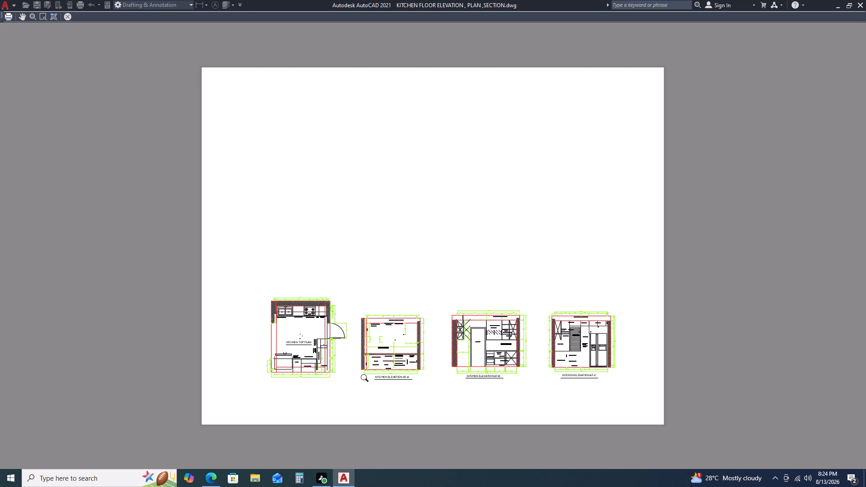
# Examine the plot preview of the Kitchen Top Plan and Elevations AT-A, AT-B and AT-C for missing linework, and leave the plot setup.
pyautogui.scroll(4, 463, 381)
pyautogui.scroll(3, 546, 299)
pyautogui.scroll(-3, 565, 240)
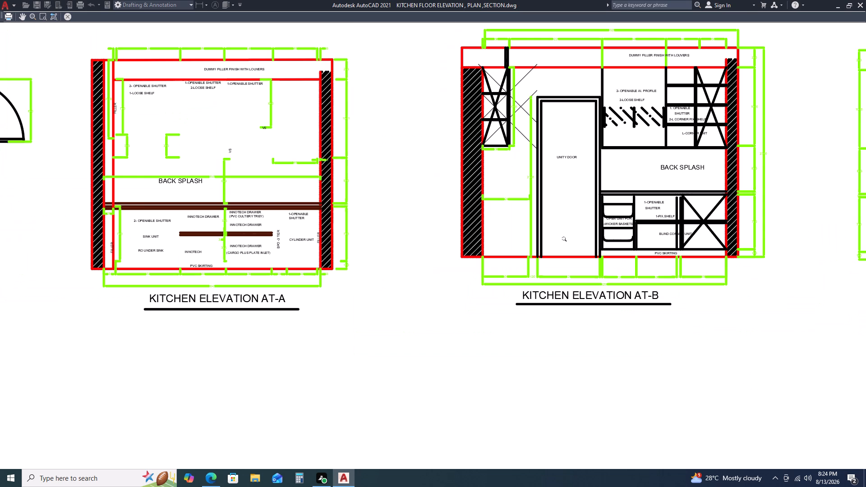
pyautogui.scroll(2, 640, 142)
pyautogui.scroll(-2, 637, 144)
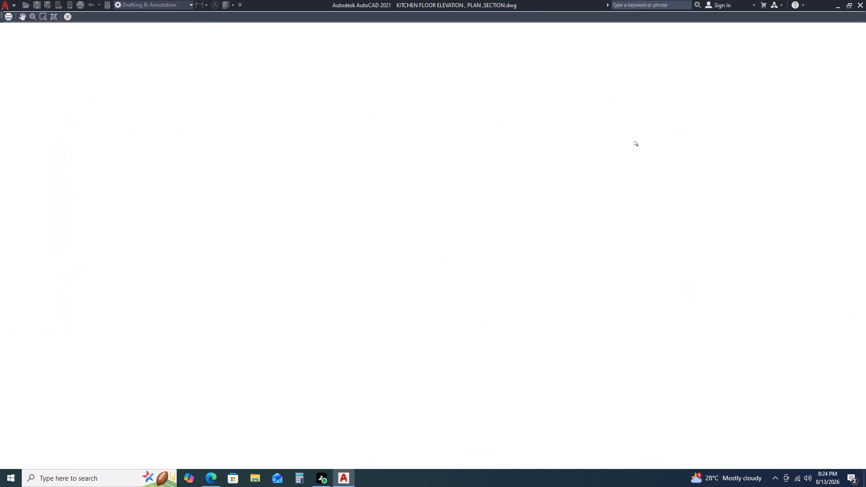
pyautogui.scroll(-1, 637, 145)
pyautogui.scroll(3, 344, 163)
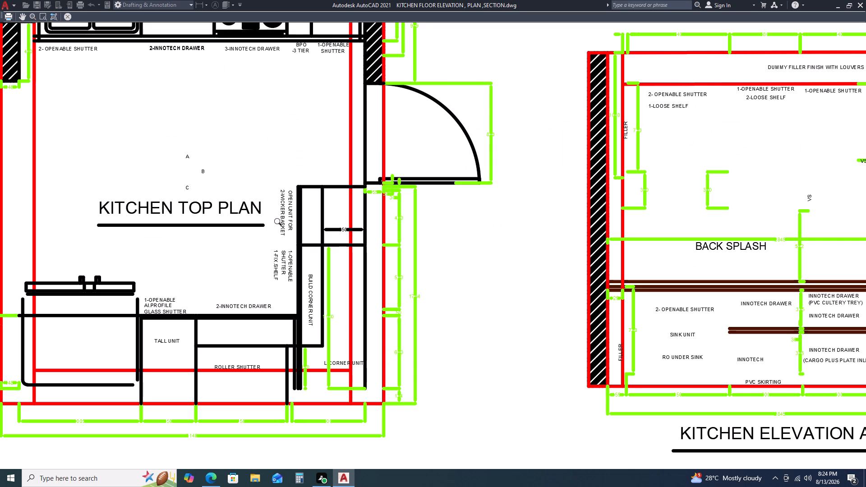
pyautogui.scroll(-3, 272, 230)
pyautogui.scroll(3, 266, 242)
pyautogui.scroll(-2, 363, 194)
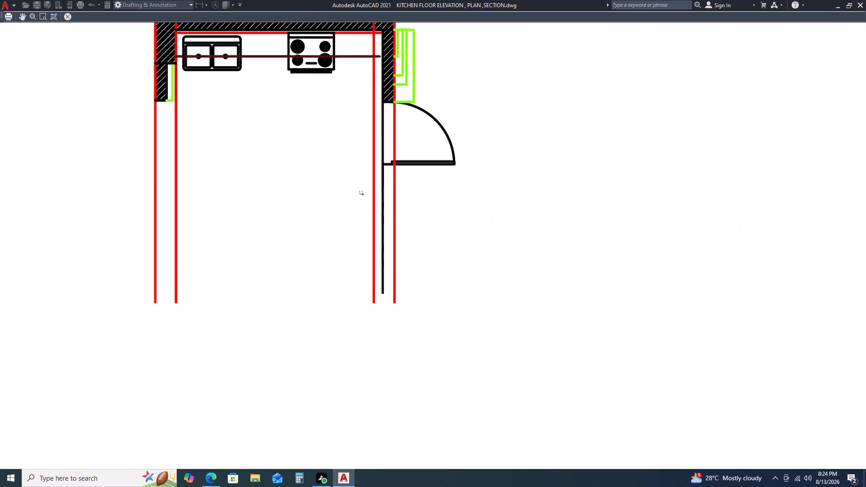
pyautogui.scroll(2, 575, 159)
pyautogui.scroll(-3, 578, 132)
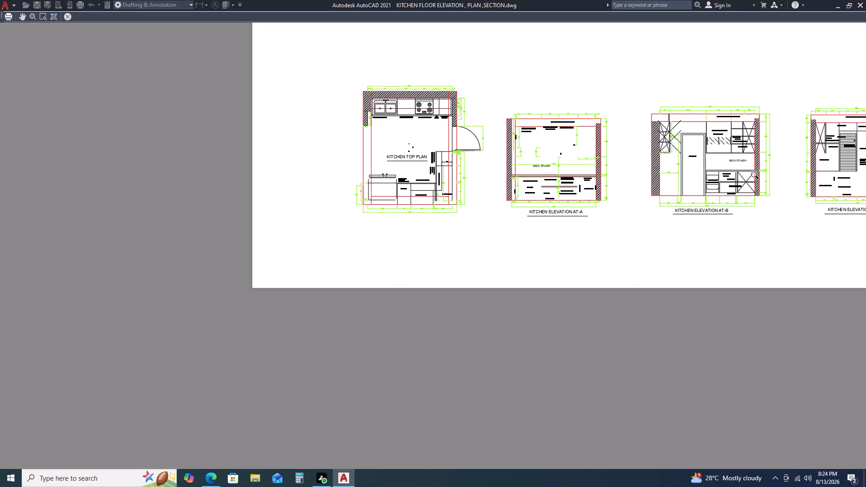
pyautogui.scroll(6, 742, 175)
pyautogui.scroll(3, 619, 165)
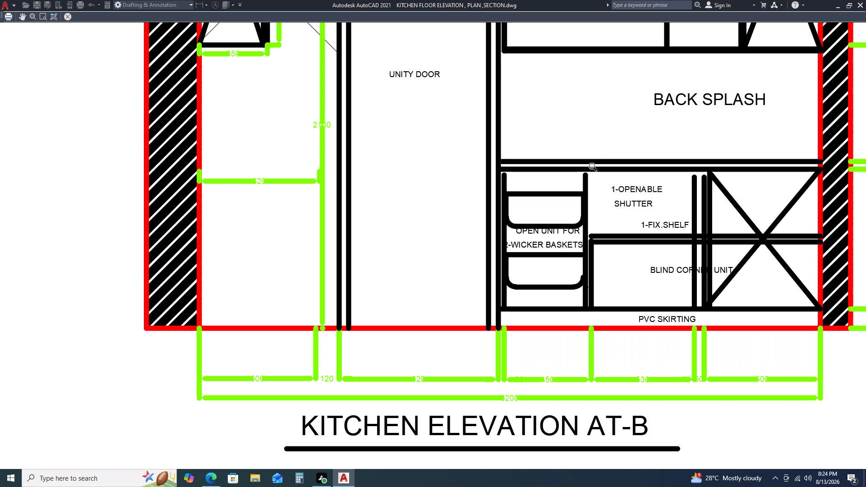
pyautogui.scroll(-8, 592, 170)
pyautogui.scroll(4, 656, 170)
pyautogui.scroll(3, 603, 159)
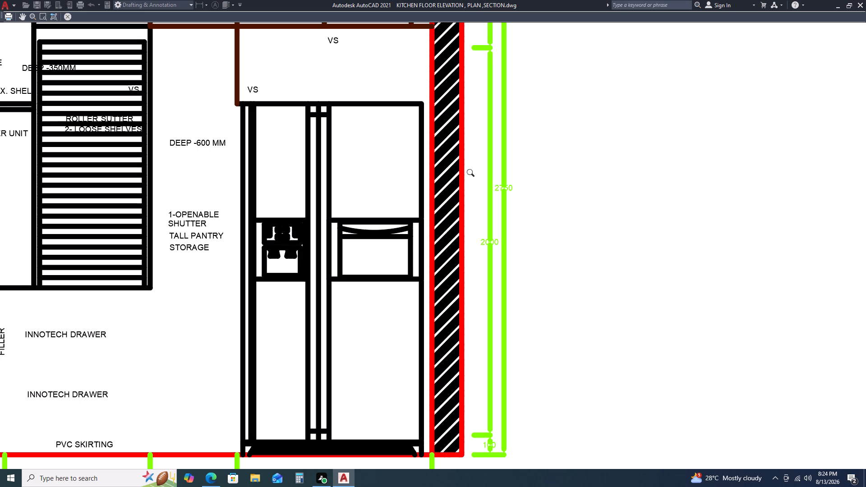
pyautogui.scroll(3, 410, 186)
pyautogui.press('Escape')
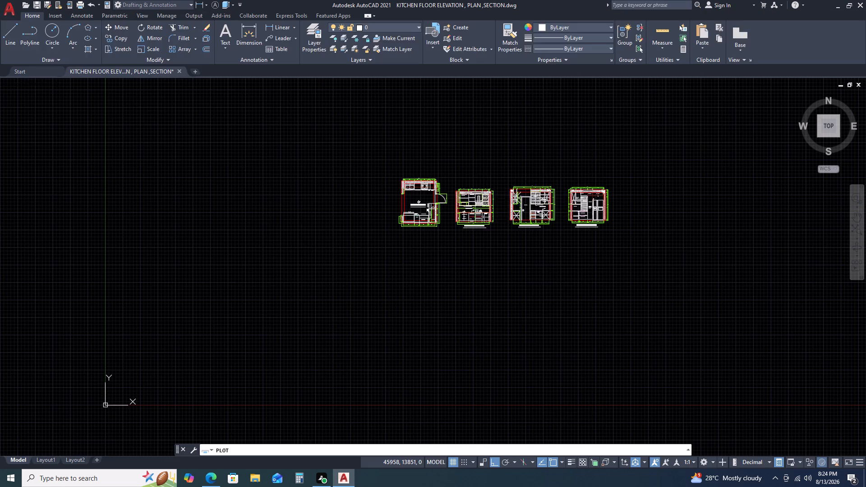
pyautogui.click(591, 116)
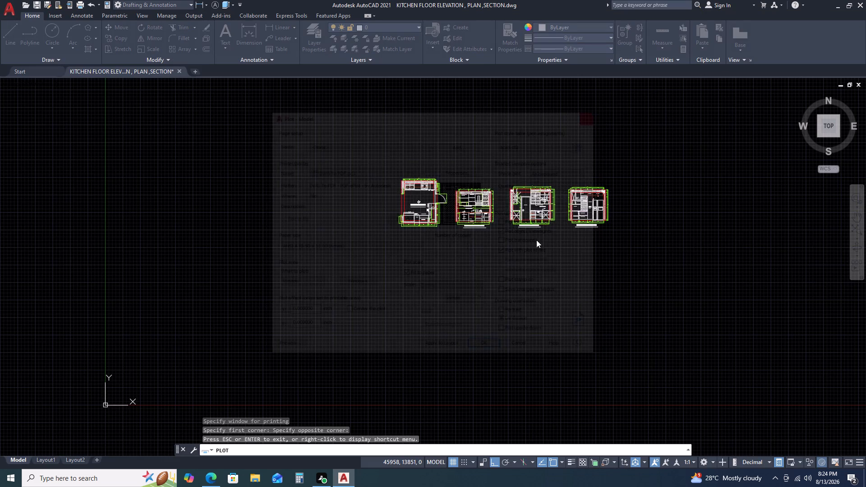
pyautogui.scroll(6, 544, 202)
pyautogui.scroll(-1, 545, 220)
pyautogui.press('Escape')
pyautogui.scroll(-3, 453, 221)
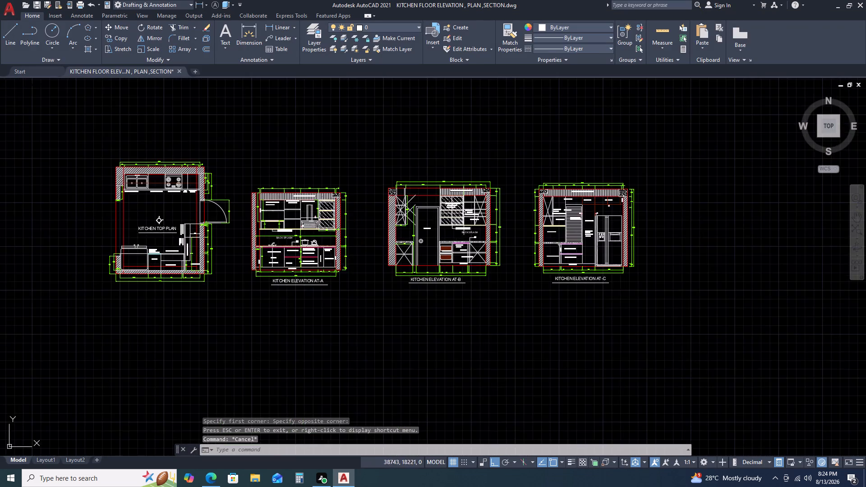
# Move the hatching and centre lines of the topmost glass shutter panel in Kitchen Elevation AT-B to layer 0.
pyautogui.scroll(3, 463, 192)
pyautogui.scroll(2, 401, 264)
pyautogui.click(477, 160)
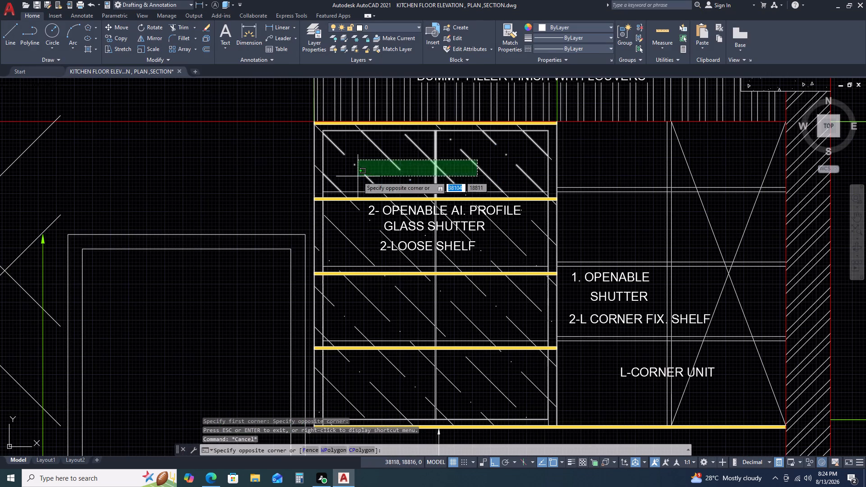
pyautogui.click(358, 176)
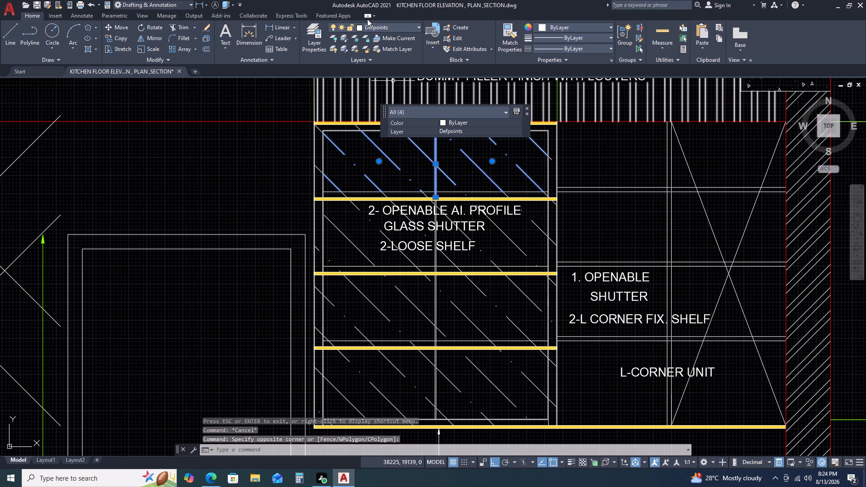
pyautogui.click(397, 28)
pyautogui.click(387, 41)
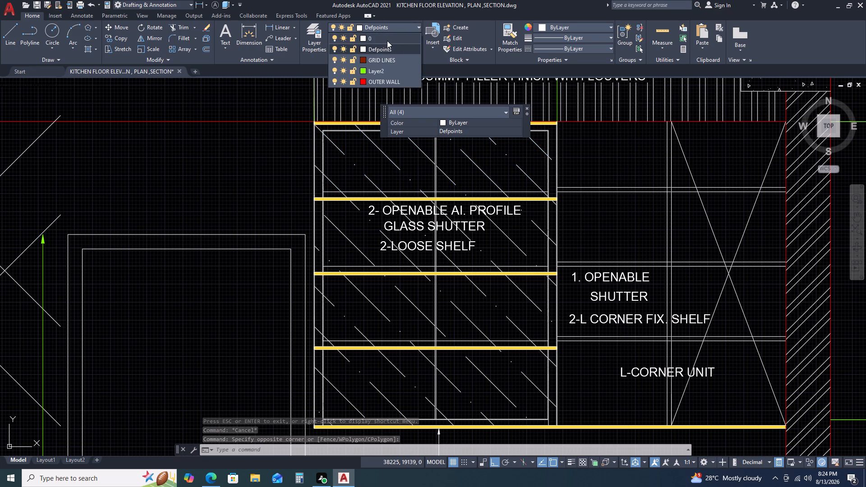
# Move the centre lines of the middle glass shutter panels and the 2- OPENABLE AI. PROFILE label in Elevation AT-B to layer 0.
pyautogui.moveTo(478, 309); pyautogui.dragTo(473, 311)
pyautogui.click(383, 314)
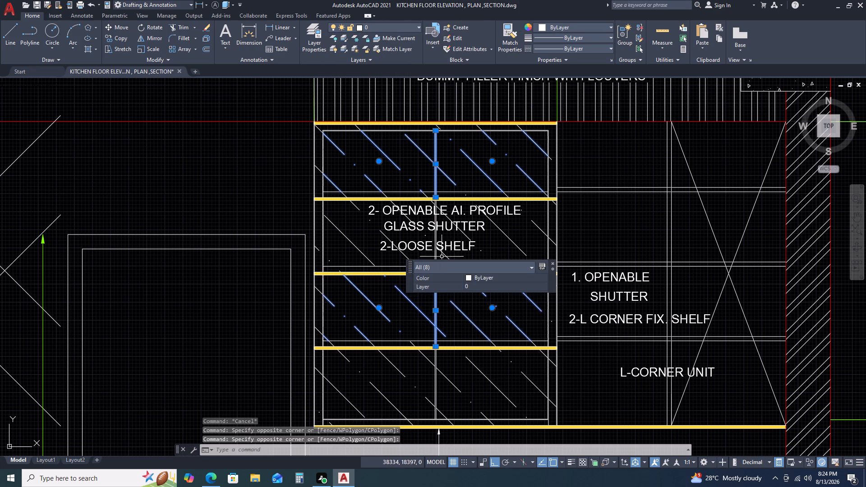
pyautogui.scroll(4, 440, 224)
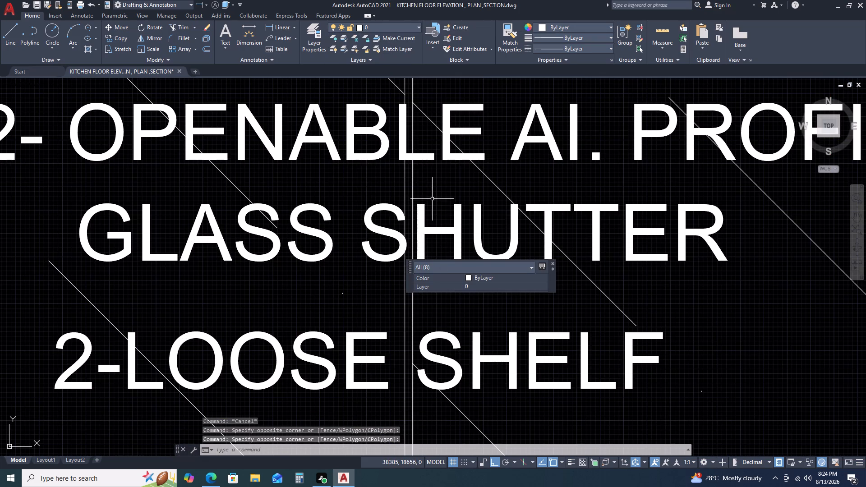
pyautogui.moveTo(432, 198); pyautogui.dragTo(428, 197)
pyautogui.click(300, 145)
pyautogui.scroll(-3, 435, 242)
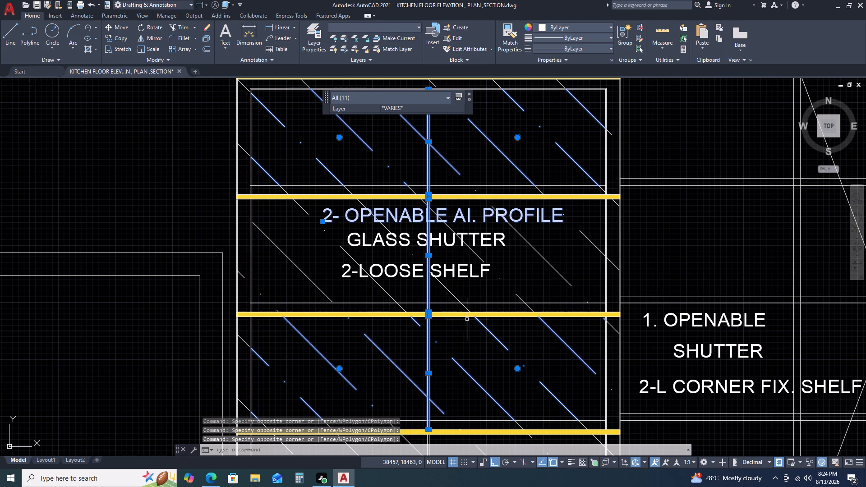
pyautogui.moveTo(460, 371); pyautogui.dragTo(458, 363, button='middle')
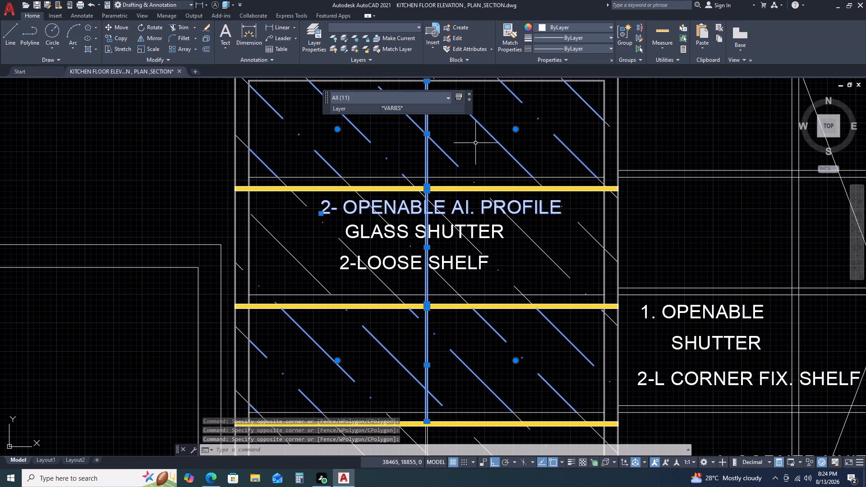
pyautogui.click(419, 29)
pyautogui.click(401, 38)
pyautogui.press('Escape')
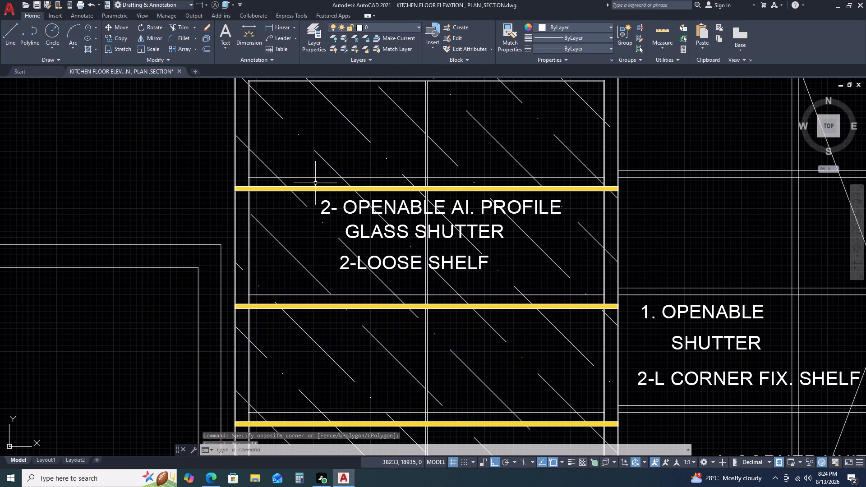
# Move the horizontal line above the PVC SKIRTING label in Kitchen Elevation AT-C to layer 0.
pyautogui.scroll(-5, 484, 391)
pyautogui.moveTo(502, 406); pyautogui.dragTo(450, 320, button='middle')
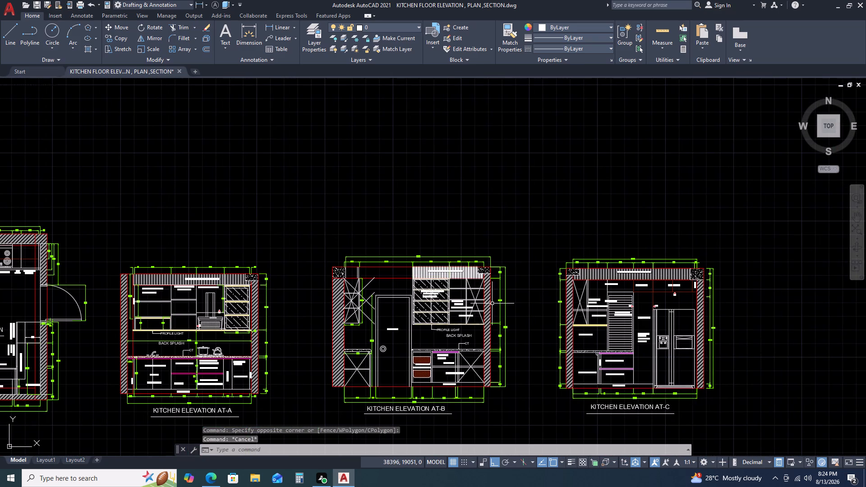
pyautogui.scroll(3, 664, 364)
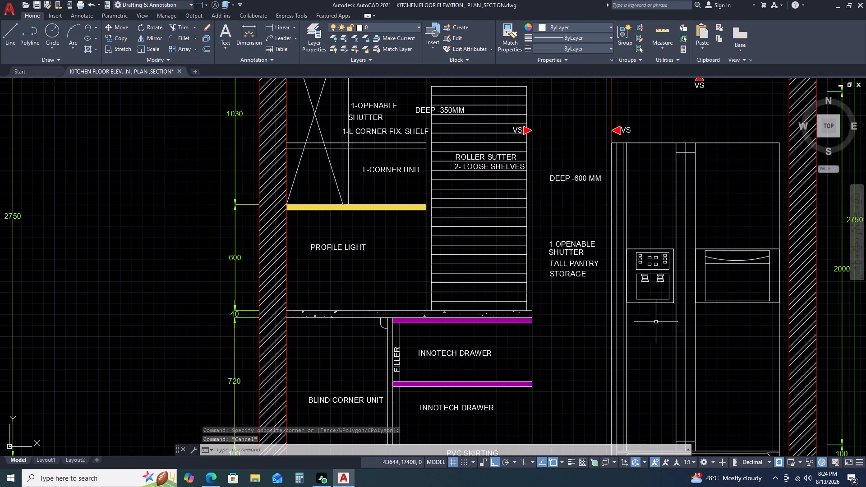
pyautogui.scroll(-2, 665, 346)
pyautogui.moveTo(687, 367); pyautogui.dragTo(645, 335, button='middle')
pyautogui.scroll(2, 628, 363)
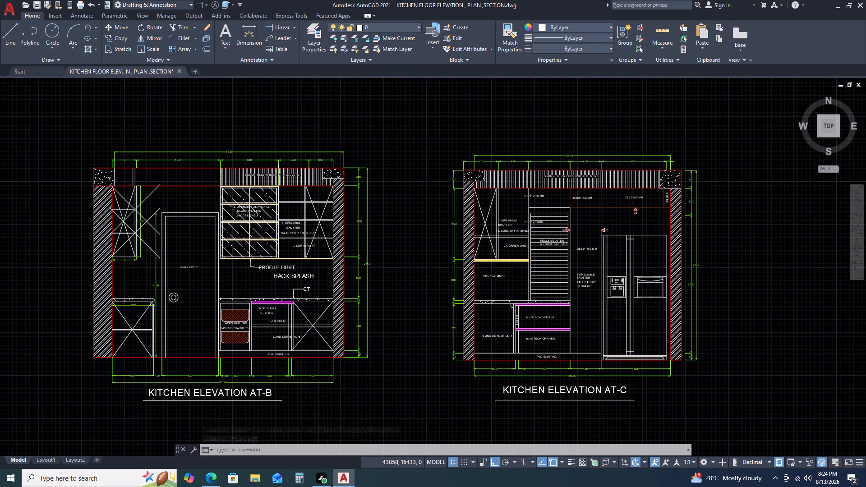
pyautogui.scroll(1, 628, 363)
pyautogui.click(488, 307)
pyautogui.click(456, 339)
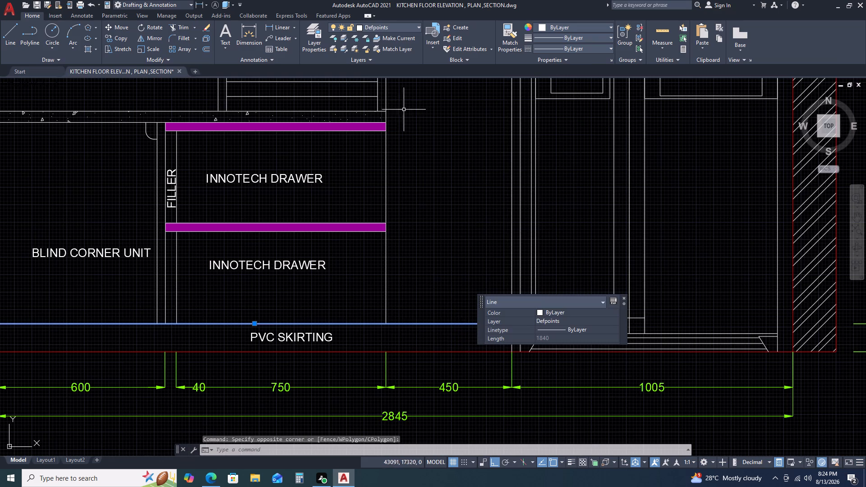
pyautogui.click(397, 26)
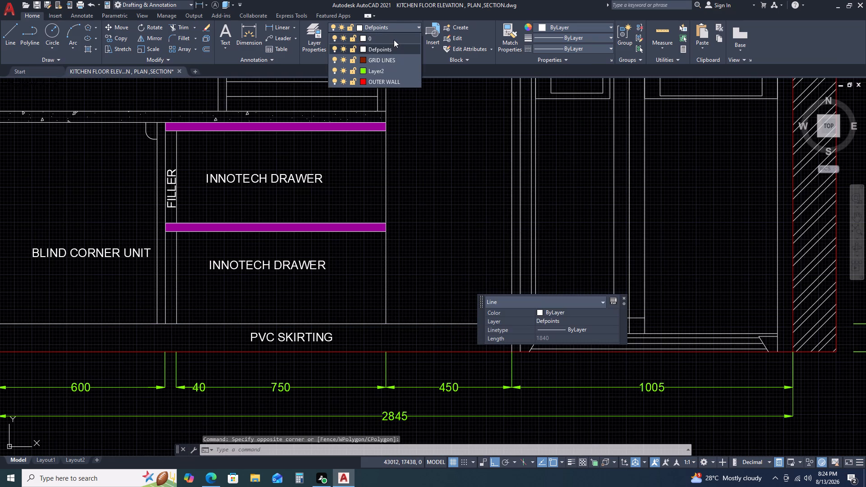
pyautogui.click(394, 40)
pyautogui.press('Escape')
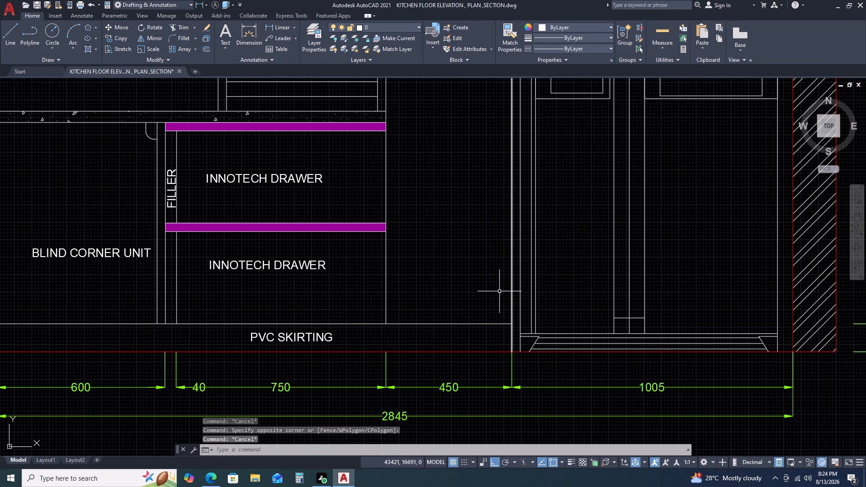
# Check the layer assignment of the refrigerator linework and the PVC skirting line in Kitchen Elevation AT-C.
pyautogui.click(491, 274)
pyautogui.click(780, 366)
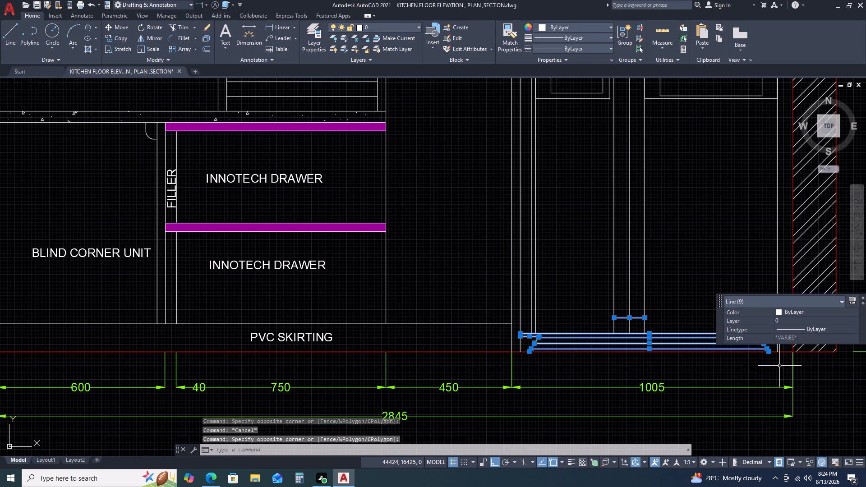
pyautogui.press('Escape')
pyautogui.scroll(-2, 626, 285)
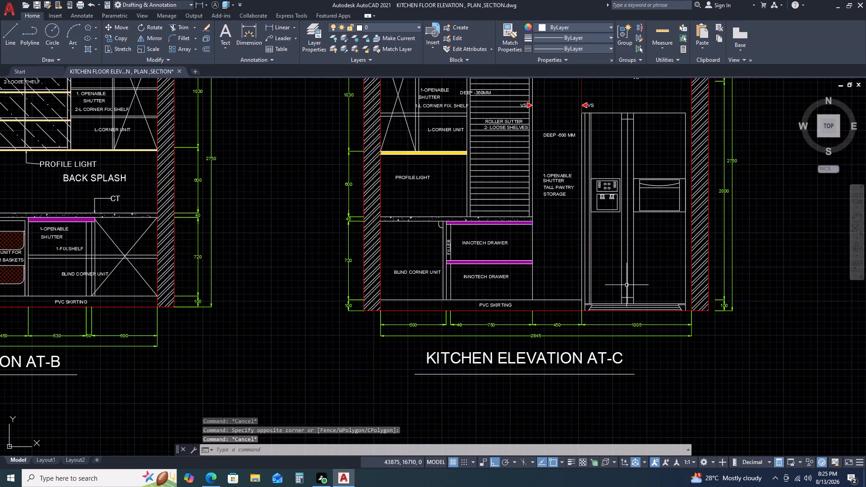
pyautogui.scroll(-1, 626, 285)
pyautogui.scroll(3, 594, 177)
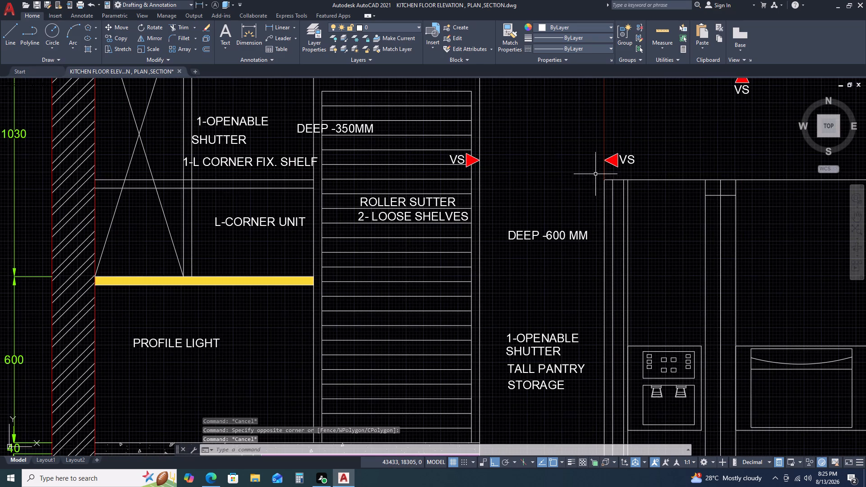
pyautogui.click(595, 174)
pyautogui.scroll(-3, 654, 247)
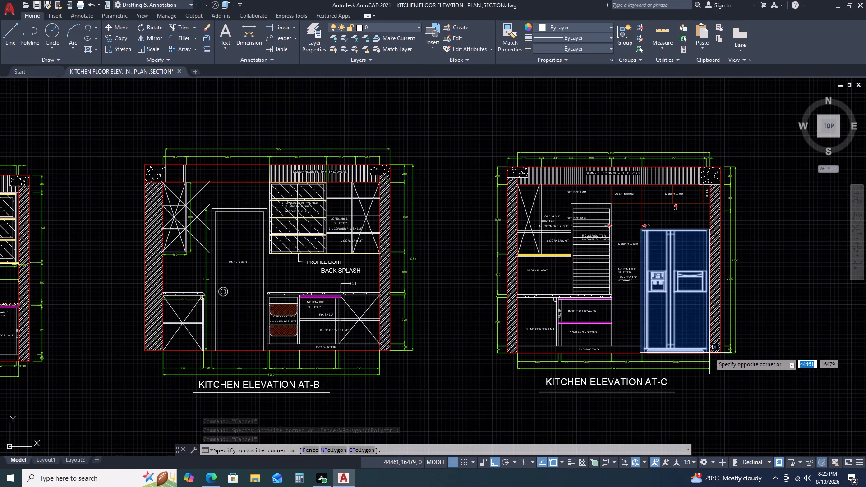
pyautogui.click(709, 353)
pyautogui.press('Escape')
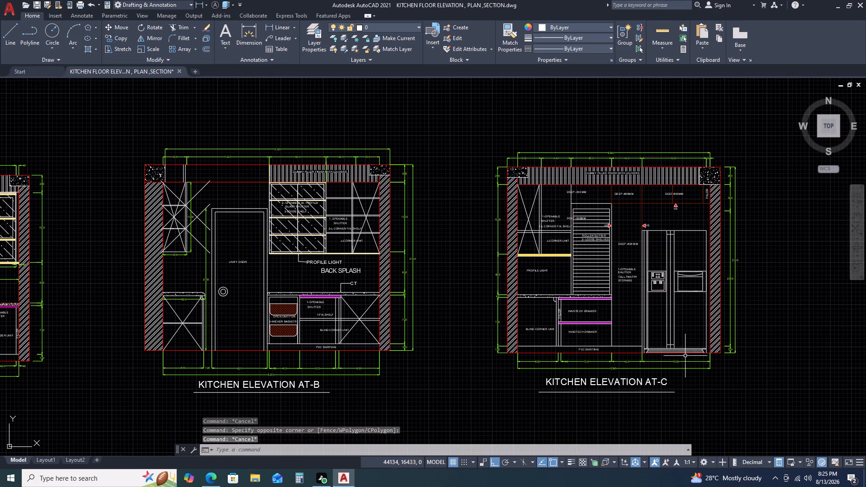
pyautogui.scroll(3, 643, 339)
pyautogui.click(591, 367)
pyautogui.moveTo(538, 379); pyautogui.dragTo(527, 380)
pyautogui.press('Escape')
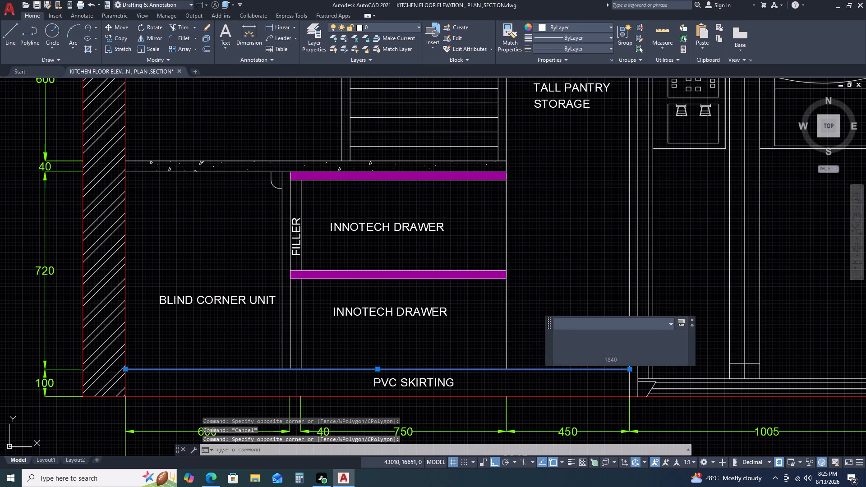
# Move the vertical line between the Innotech drawers and the tall pantry storage in Elevation AT-C to layer 0.
pyautogui.moveTo(504, 312); pyautogui.dragTo(500, 315)
pyautogui.click(474, 338)
pyautogui.press('Escape')
pyautogui.click(542, 211)
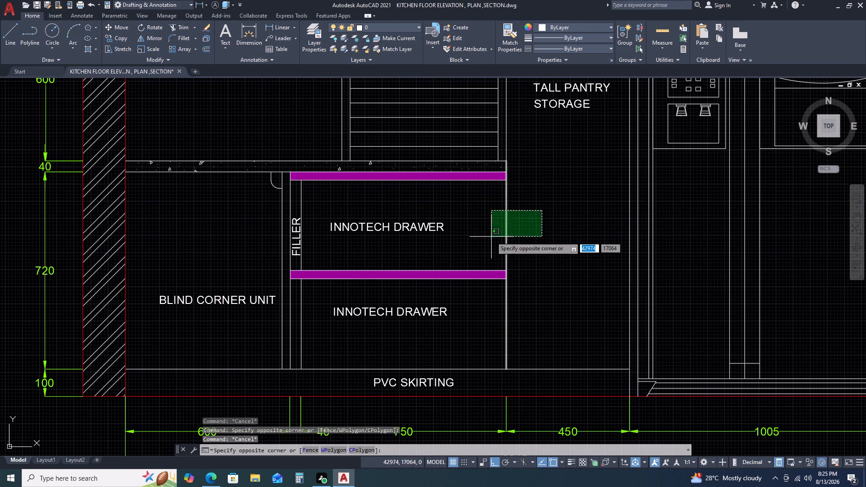
pyautogui.click(491, 237)
pyautogui.press('Escape')
pyautogui.click(515, 217)
pyautogui.click(479, 233)
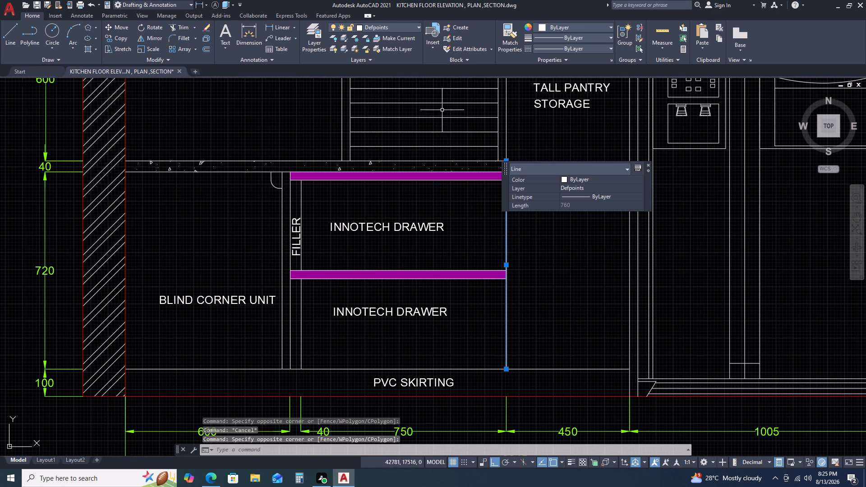
pyautogui.doubleClick(405, 28)
pyautogui.click(406, 28)
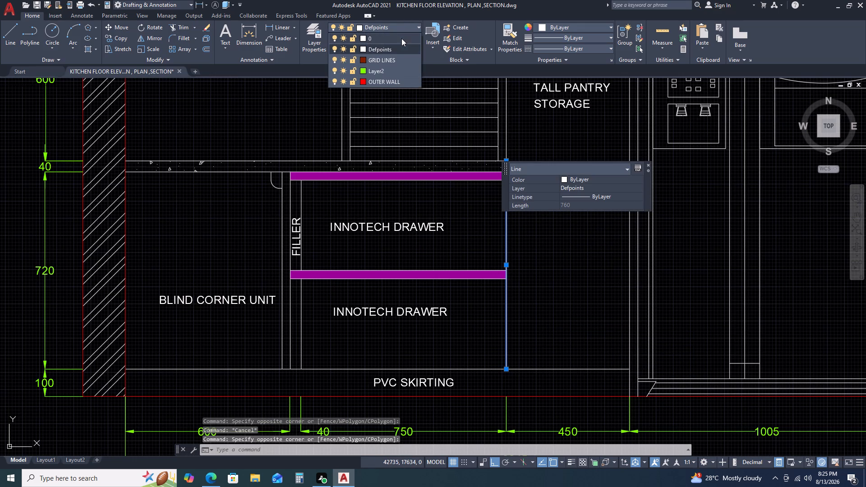
pyautogui.click(386, 36)
pyautogui.press('Escape')
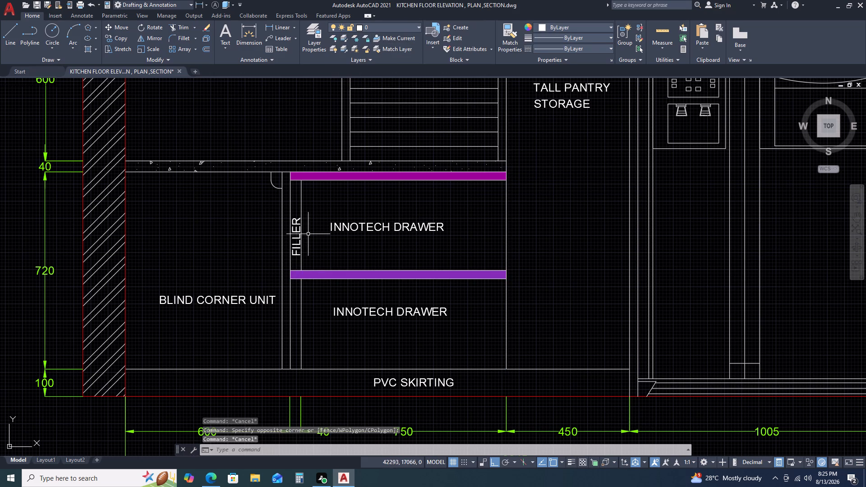
# Move the vertical filler lines beside the Innotech drawers and the countertop's upper line in Elevation AT-C to layer 0.
pyautogui.click(314, 192)
pyautogui.click(267, 203)
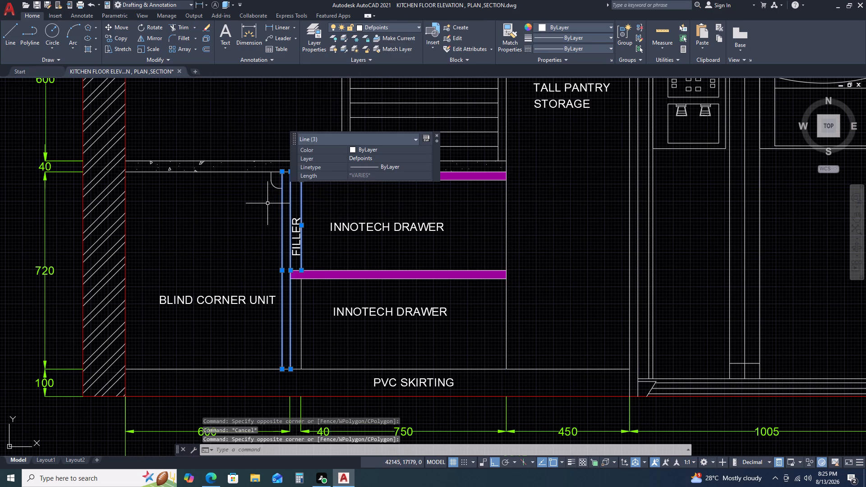
pyautogui.click(312, 342)
pyautogui.click(288, 329)
pyautogui.scroll(-2, 286, 349)
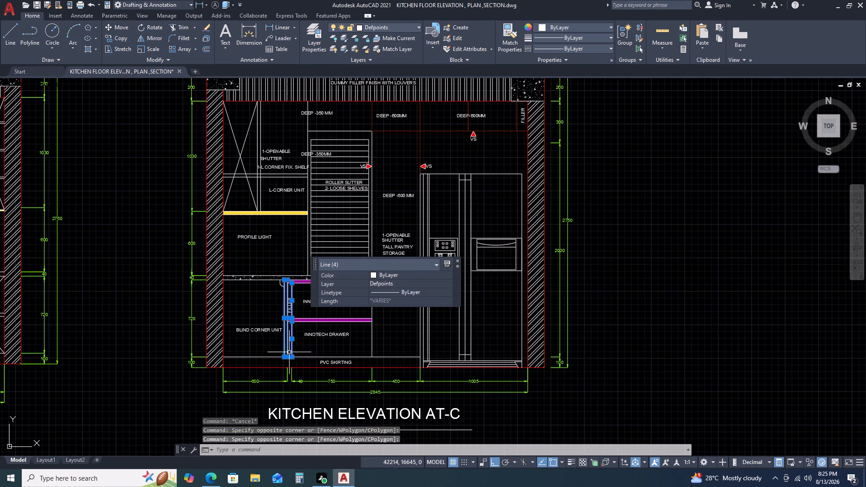
pyautogui.scroll(3, 276, 311)
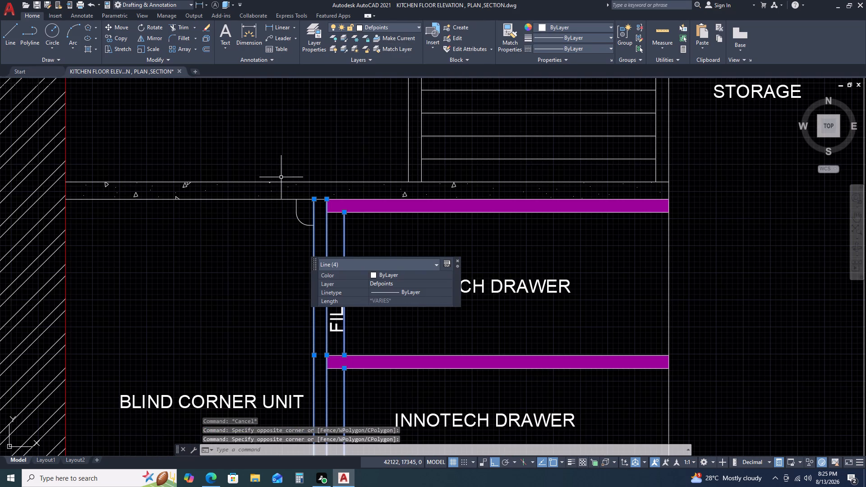
pyautogui.click(281, 181)
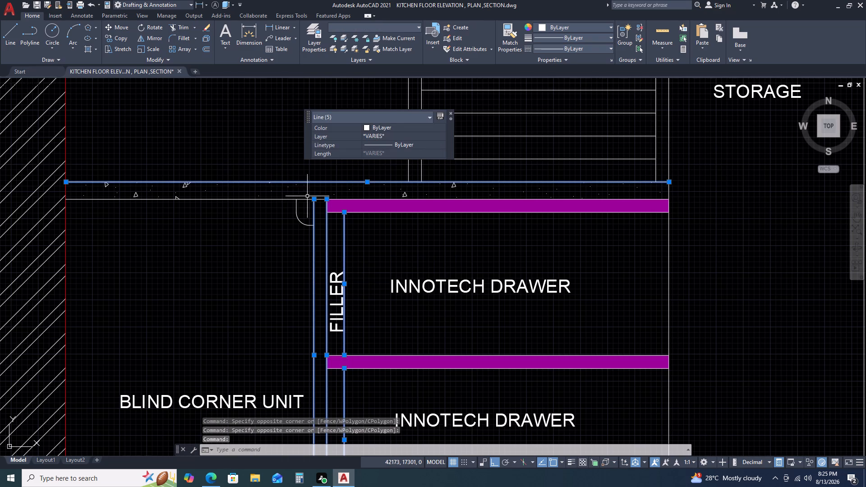
pyautogui.click(419, 25)
pyautogui.click(376, 39)
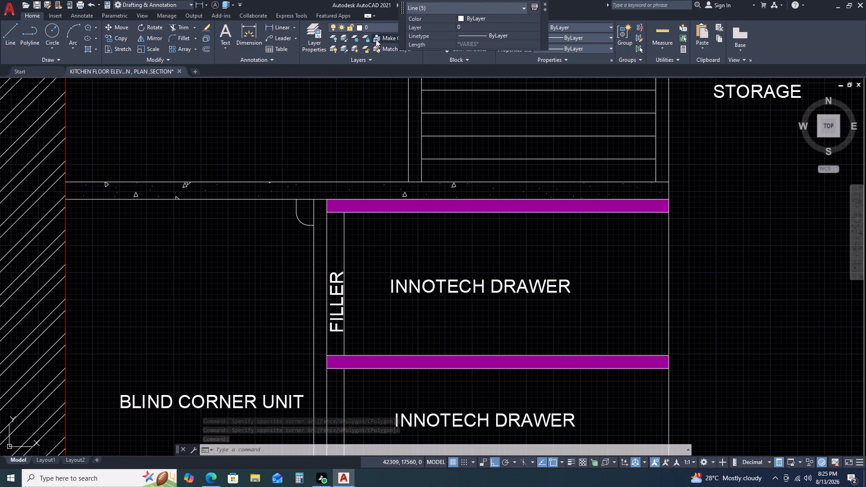
pyautogui.press('Escape')
# Check the layer of the vertical filler line beside the upper Innotech drawer in Elevation AT-C.
pyautogui.click(355, 244)
pyautogui.click(345, 240)
pyautogui.click(342, 237)
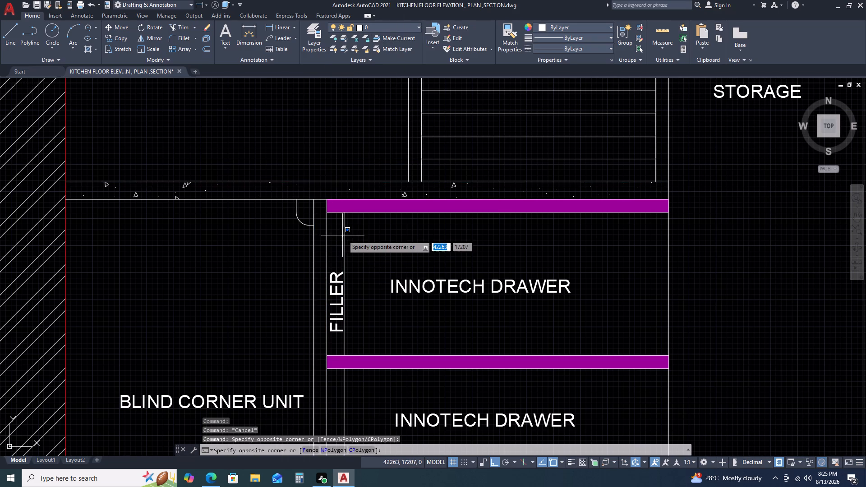
pyautogui.doubleClick(348, 230)
pyautogui.click(332, 241)
pyautogui.click(347, 228)
pyautogui.click(358, 221)
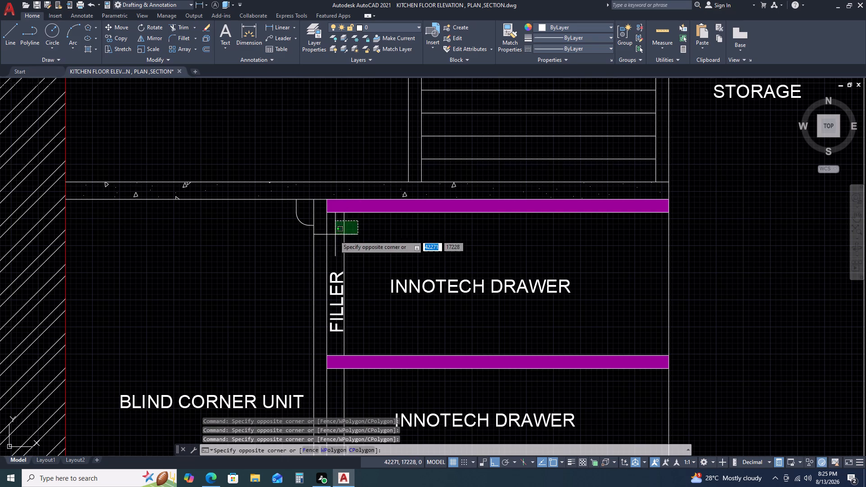
pyautogui.click(326, 241)
pyautogui.press('Escape')
# Check the layer of the shelf, vertical and diagonal lines of the L-corner unit in Kitchen Elevation AT-C.
pyautogui.scroll(-4, 382, 267)
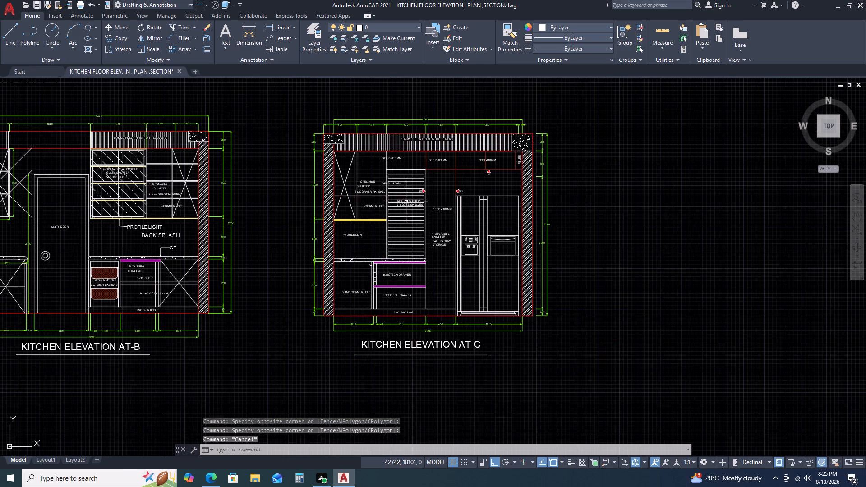
pyautogui.scroll(2, 389, 187)
pyautogui.click(353, 210)
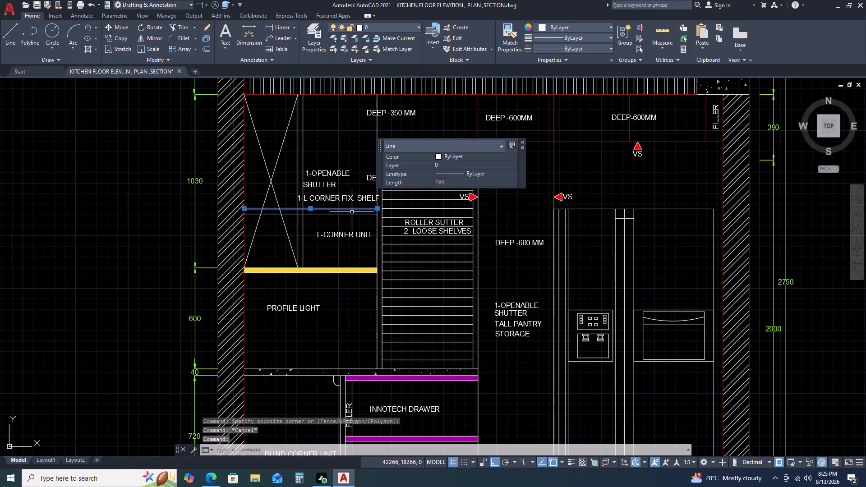
pyautogui.click(351, 212)
pyautogui.click(334, 218)
pyautogui.press('Escape')
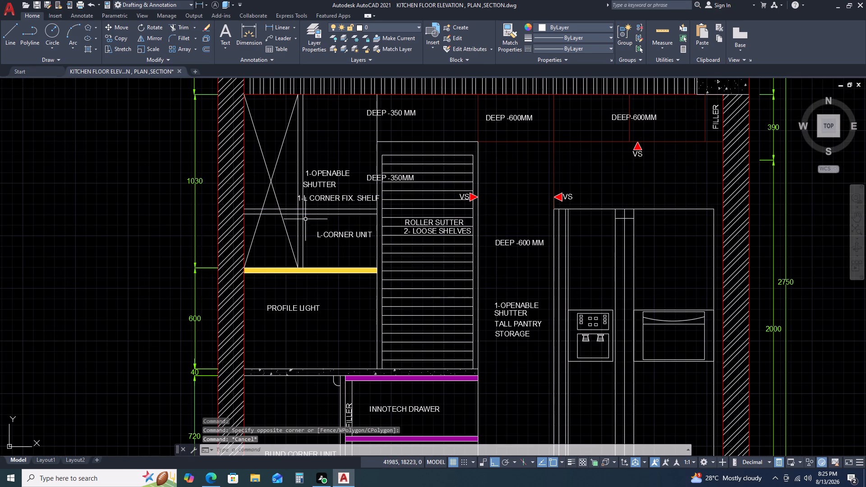
pyautogui.click(313, 221)
pyautogui.click(253, 223)
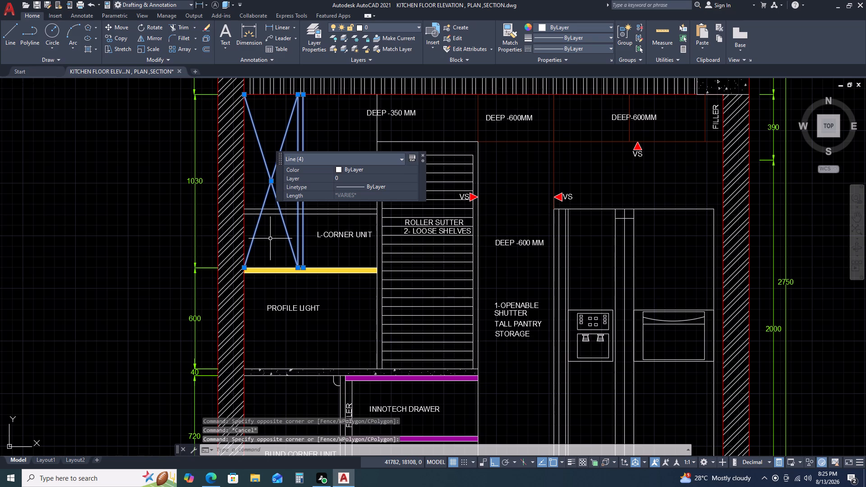
pyautogui.press('Escape')
# Move the edge lines of both concrete beam sections in Elevation AT-C, plus the hatch of the beam above the filler, to layer 0.
pyautogui.moveTo(276, 248); pyautogui.dragTo(307, 335, button='middle')
pyautogui.scroll(-2, 318, 341)
pyautogui.moveTo(314, 295); pyautogui.dragTo(451, 248, button='middle')
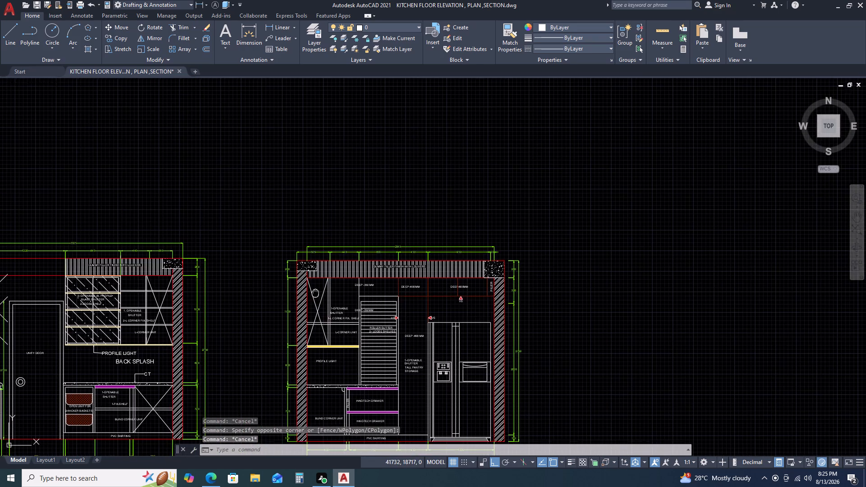
pyautogui.moveTo(506, 242); pyautogui.dragTo(522, 242, button='middle')
pyautogui.scroll(3, 473, 226)
pyautogui.scroll(3, 437, 223)
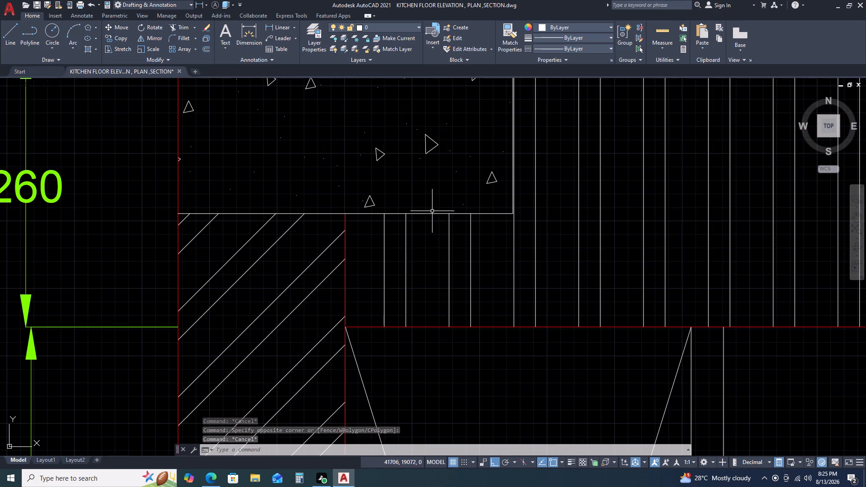
pyautogui.click(431, 213)
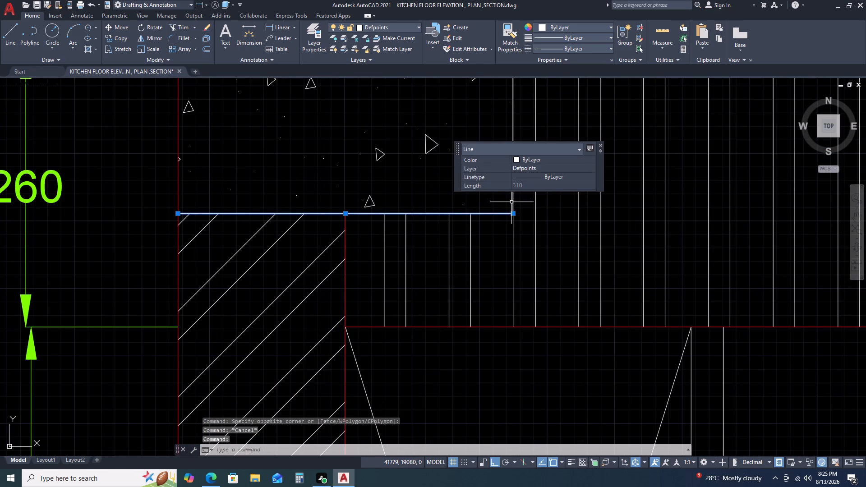
pyautogui.click(513, 202)
pyautogui.scroll(-3, 395, 259)
pyautogui.scroll(-3, 632, 276)
pyautogui.moveTo(677, 295); pyautogui.dragTo(461, 274, button='middle')
pyautogui.scroll(5, 535, 256)
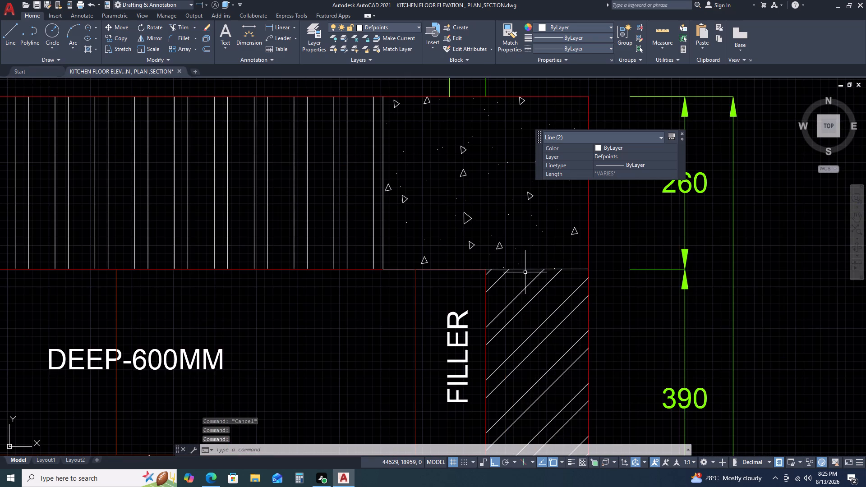
pyautogui.click(525, 272)
pyautogui.click(521, 262)
pyautogui.scroll(3, 373, 248)
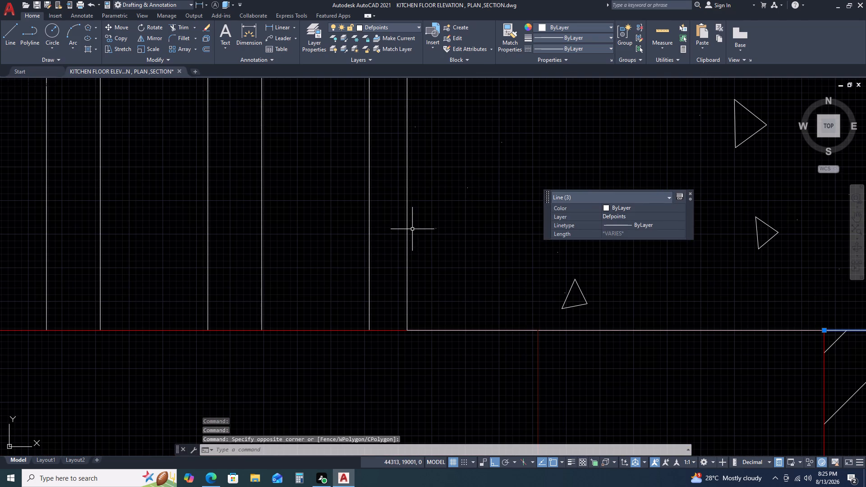
pyautogui.click(414, 228)
pyautogui.click(396, 248)
pyautogui.scroll(-4, 396, 261)
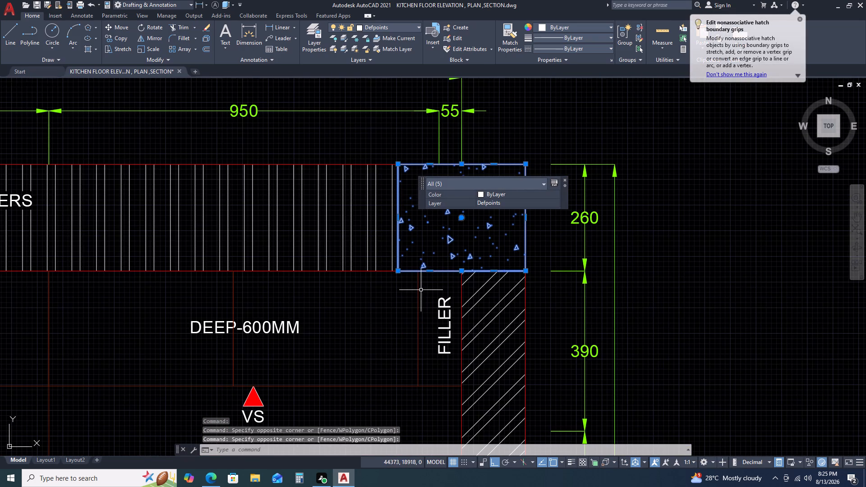
pyautogui.click(408, 32)
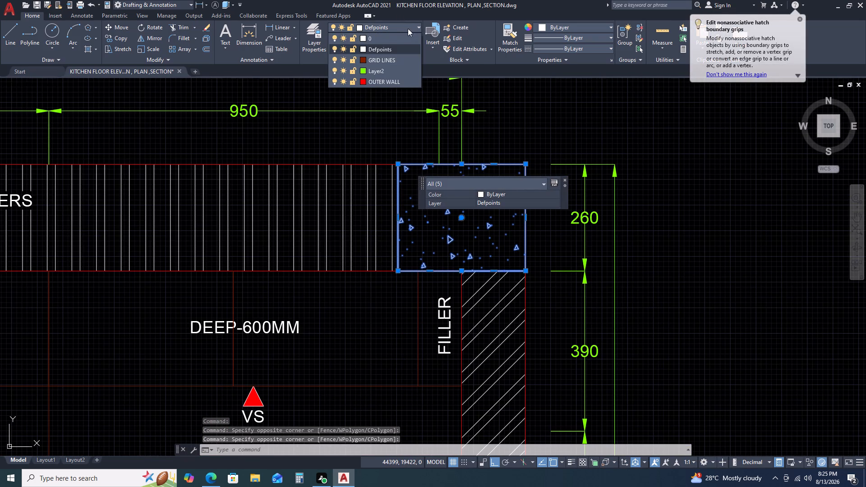
pyautogui.click(384, 40)
pyautogui.scroll(-4, 419, 161)
pyautogui.press('Escape')
# Move the bottom and inner vertical edges of the concrete beam beside the dummy louver filler in Elevation AT-B to layer 0.
pyautogui.moveTo(250, 254); pyautogui.dragTo(276, 250, button='middle')
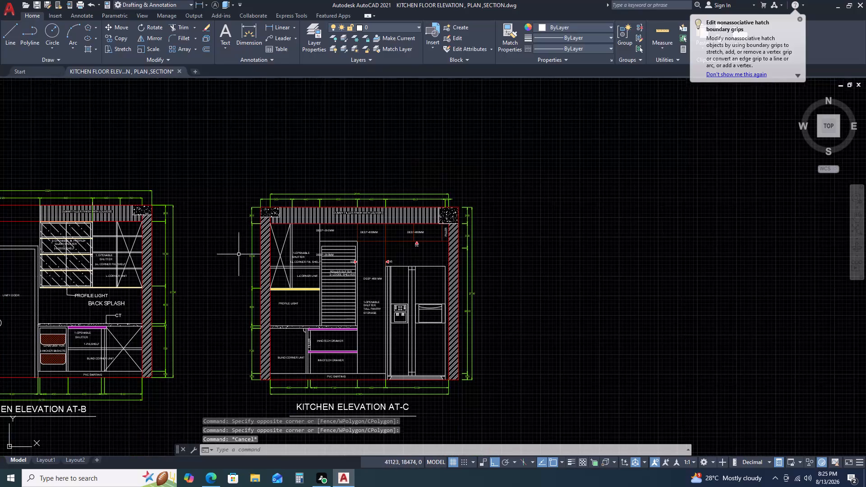
pyautogui.moveTo(276, 250); pyautogui.dragTo(515, 230, button='middle')
pyautogui.scroll(-1, 438, 247)
pyautogui.press('Escape')
pyautogui.scroll(3, 409, 244)
pyautogui.scroll(1, 438, 114)
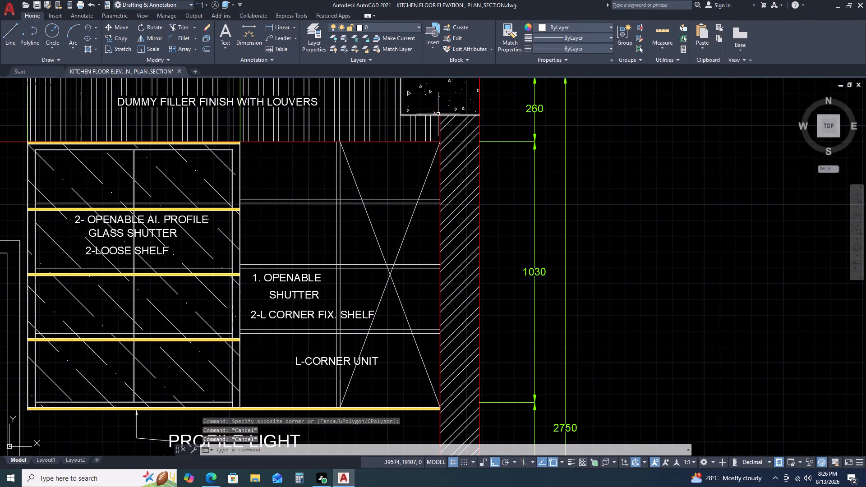
pyautogui.click(436, 115)
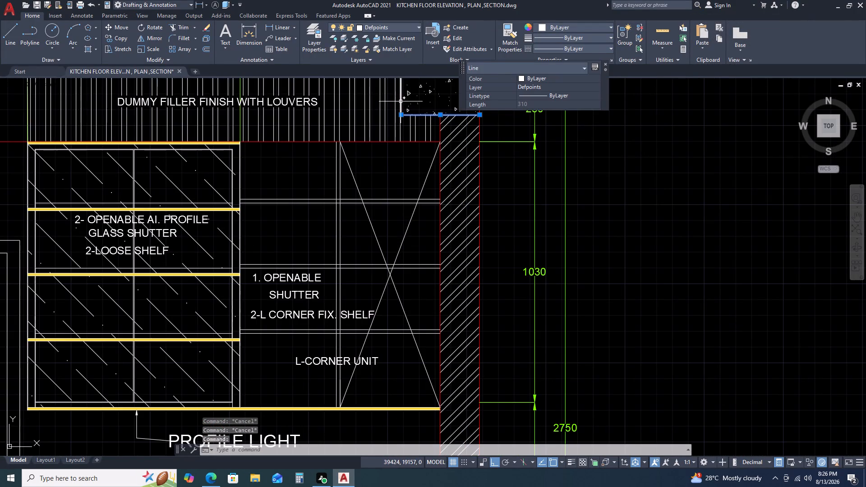
pyautogui.click(401, 101)
pyautogui.click(401, 29)
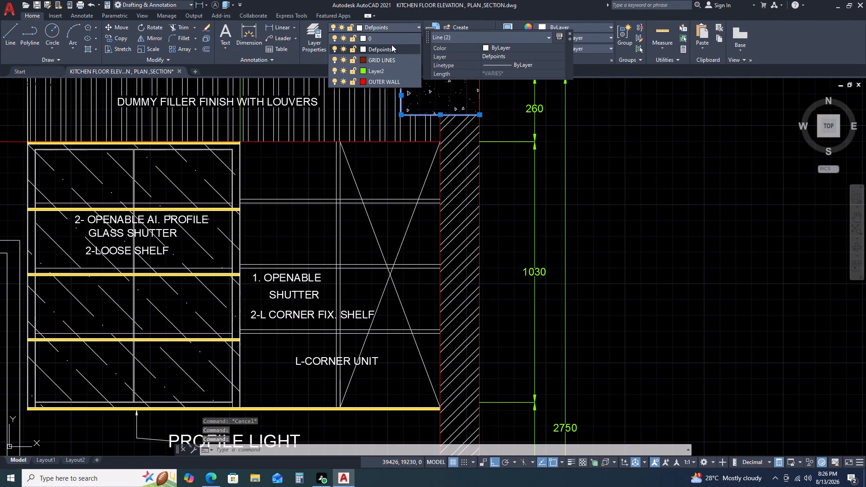
pyautogui.click(392, 37)
pyautogui.scroll(-5, 445, 288)
pyautogui.press('Escape')
# Move the L-corner unit's shelf and upright lines and the glass shutter's centre lines and adjoining hatches in Elevation AT-B to layer 0.
pyautogui.scroll(3, 425, 309)
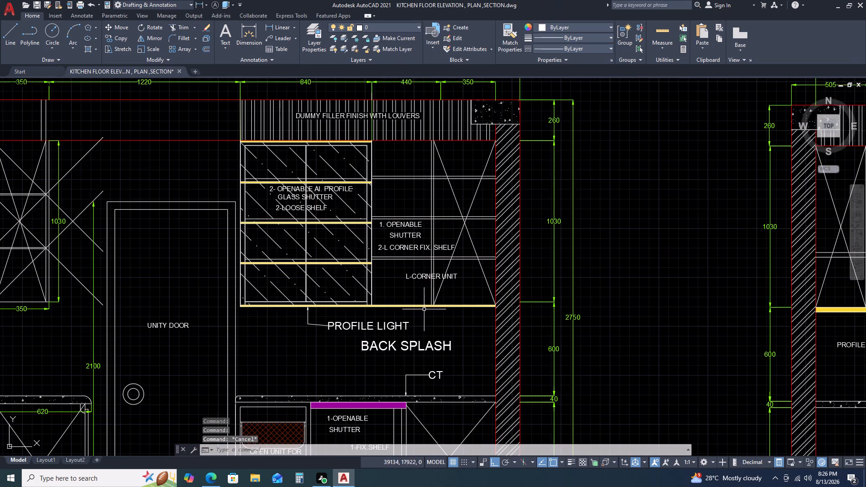
pyautogui.click(462, 168)
pyautogui.click(422, 201)
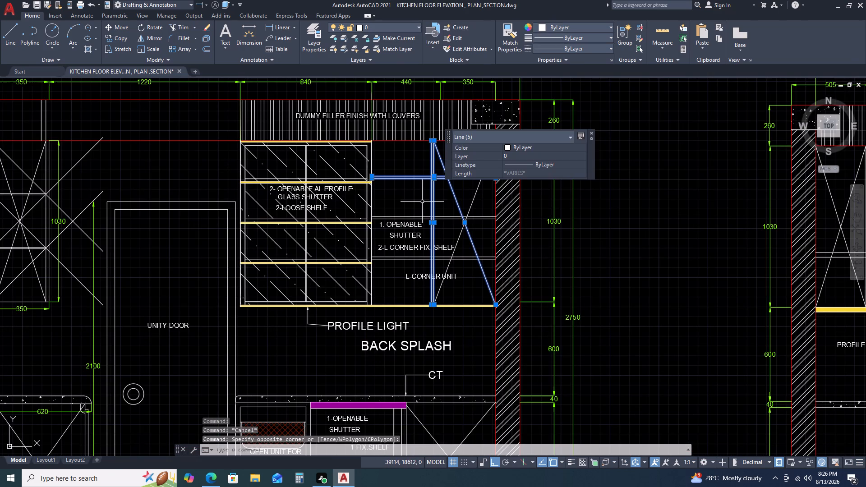
pyautogui.scroll(3, 403, 241)
pyautogui.click(336, 334)
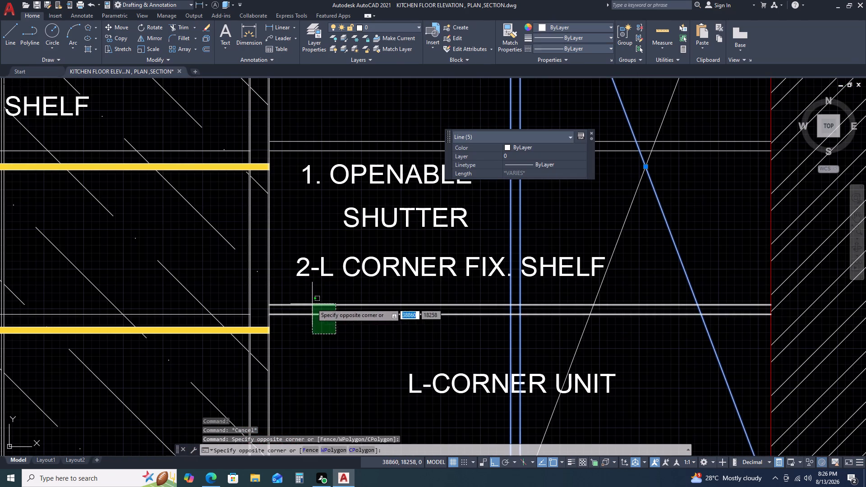
pyautogui.click(312, 303)
pyautogui.click(312, 134)
pyautogui.click(297, 148)
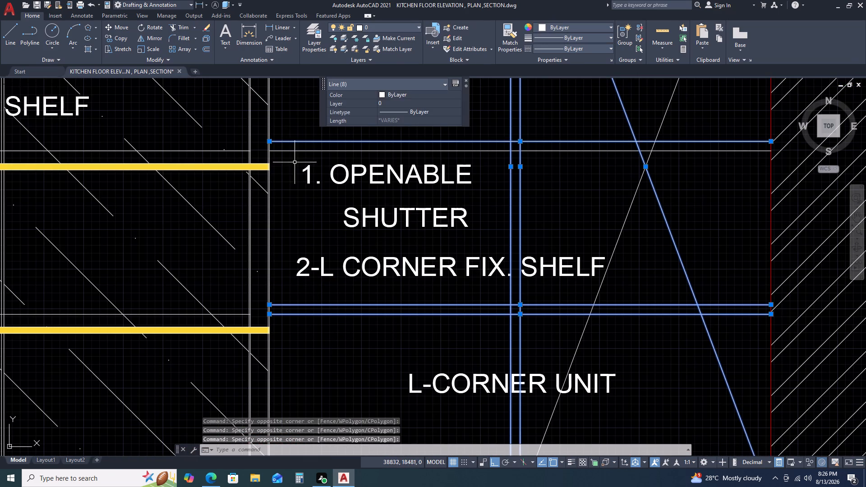
pyautogui.doubleClick(284, 215)
pyautogui.click(236, 228)
pyautogui.scroll(-3, 283, 251)
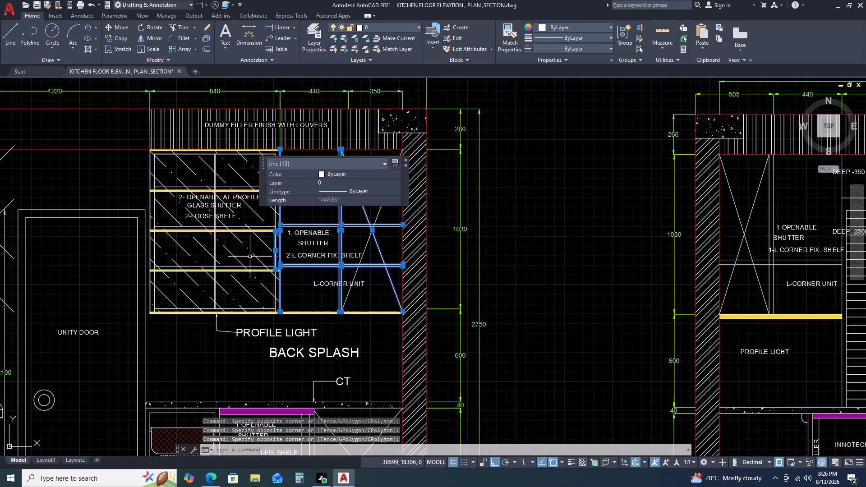
pyautogui.moveTo(257, 259); pyautogui.dragTo(300, 270, button='middle')
pyautogui.moveTo(307, 271); pyautogui.dragTo(415, 284, button='middle')
pyautogui.scroll(2, 354, 303)
pyautogui.moveTo(420, 259); pyautogui.dragTo(416, 258)
pyautogui.click(369, 250)
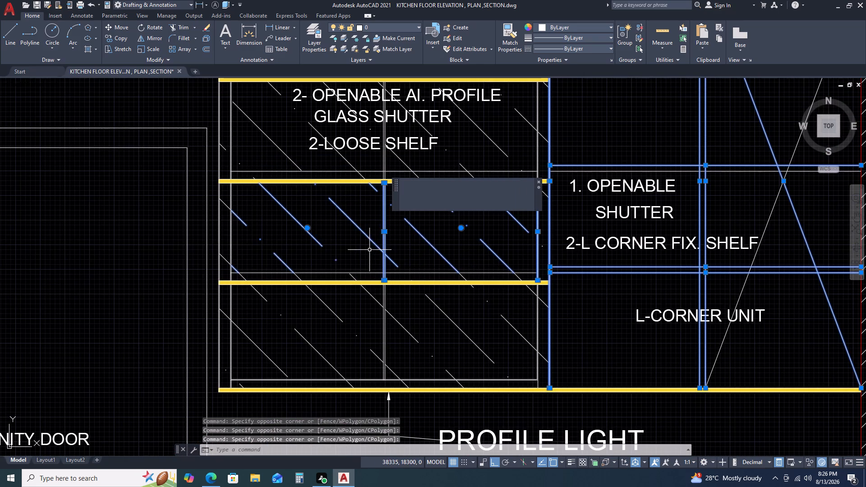
pyautogui.moveTo(376, 328); pyautogui.dragTo(363, 326)
pyautogui.click(345, 322)
pyautogui.click(436, 312)
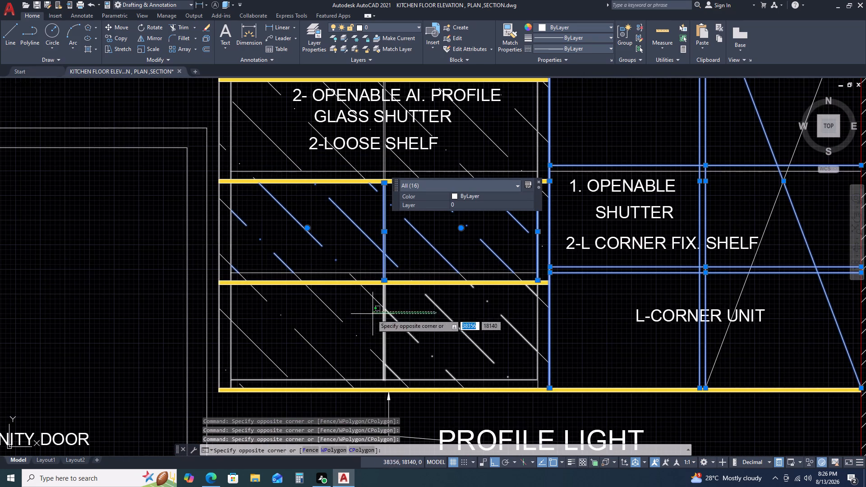
pyautogui.click(361, 319)
pyautogui.scroll(2, 348, 391)
pyautogui.scroll(-2, 382, 354)
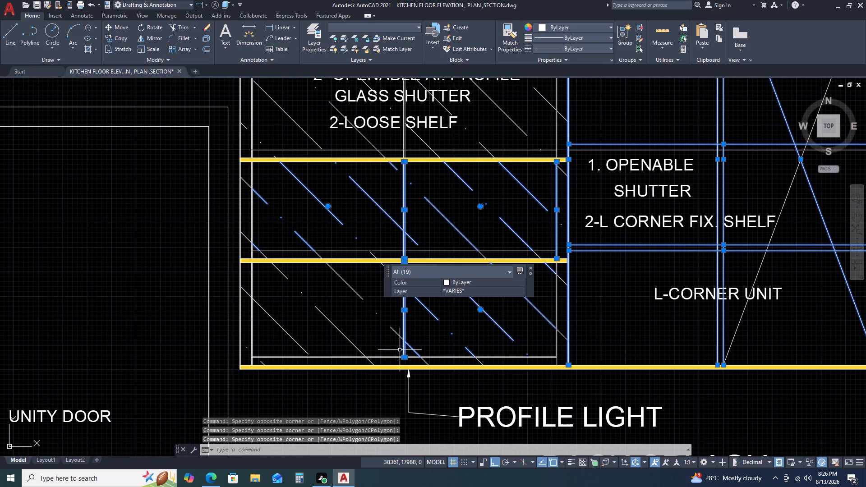
pyautogui.click(398, 23)
pyautogui.click(381, 37)
pyautogui.press('Escape')
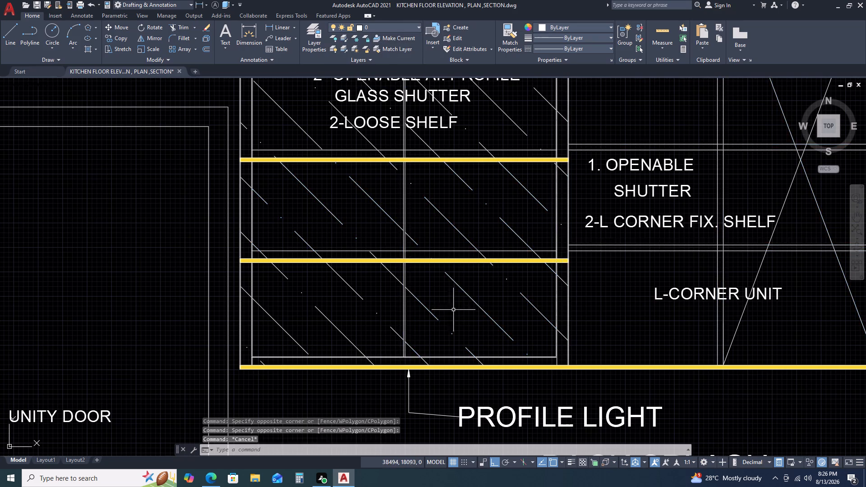
# Move the glass shutter cabinet's door-side vertical lines, top and bottom frame lines and selected hatches in Elevation AT-B to layer 0.
pyautogui.scroll(-2, 456, 317)
pyautogui.scroll(3, 392, 321)
pyautogui.click(366, 278)
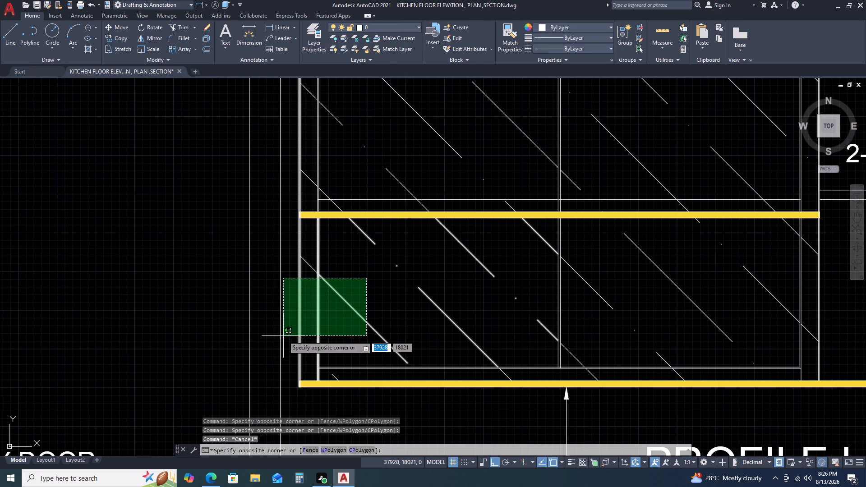
pyautogui.click(290, 336)
pyautogui.scroll(-1, 422, 328)
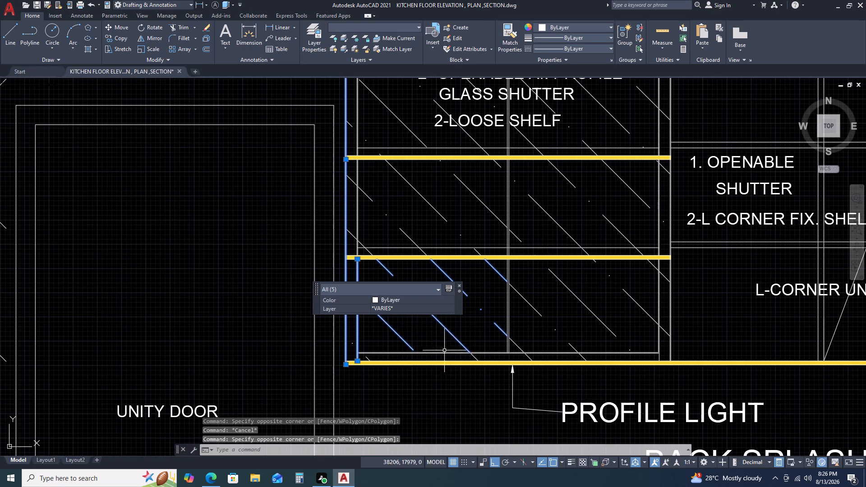
pyautogui.scroll(3, 458, 360)
pyautogui.click(538, 349)
pyautogui.click(495, 299)
pyautogui.scroll(-4, 530, 263)
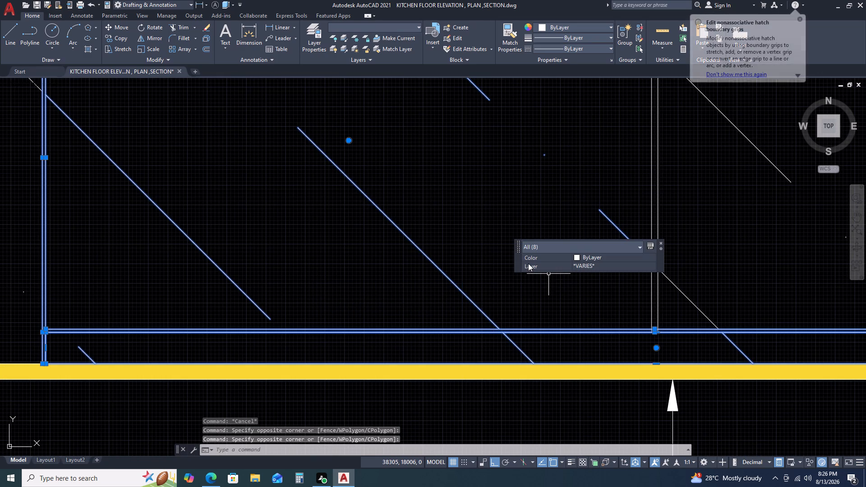
pyautogui.scroll(-4, 512, 274)
pyautogui.moveTo(401, 160); pyautogui.dragTo(483, 386, button='middle')
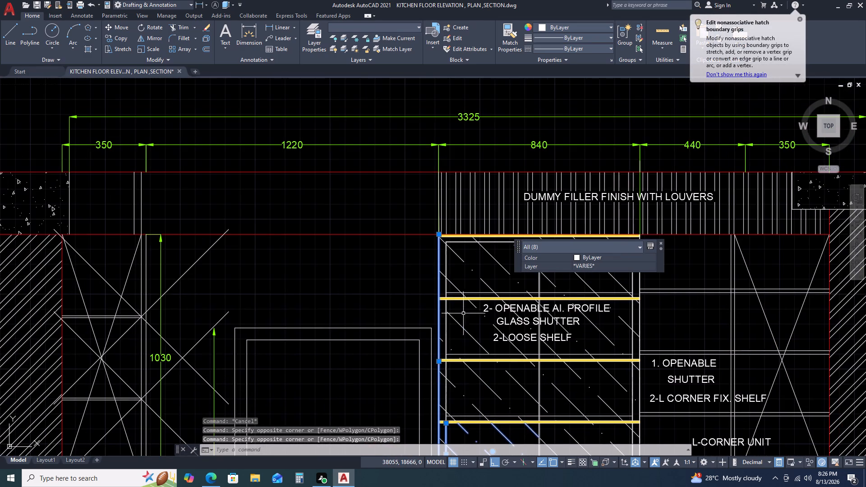
pyautogui.click(447, 253)
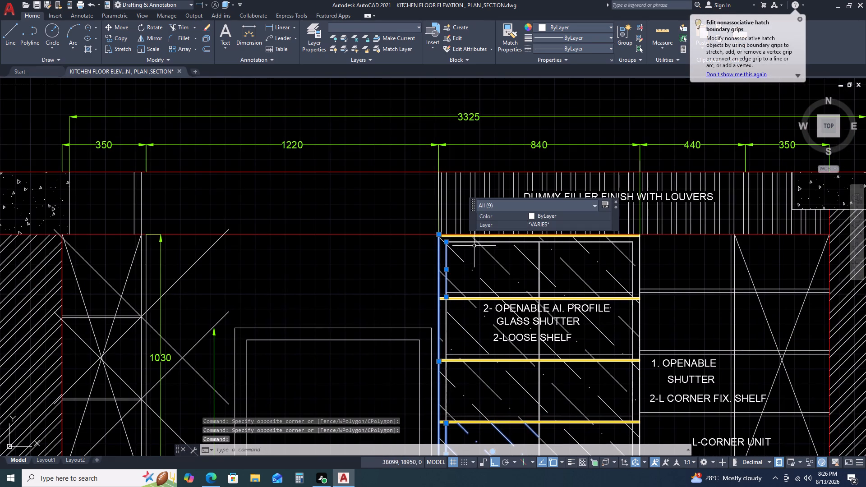
pyautogui.click(477, 240)
pyautogui.click(470, 243)
pyautogui.click(471, 242)
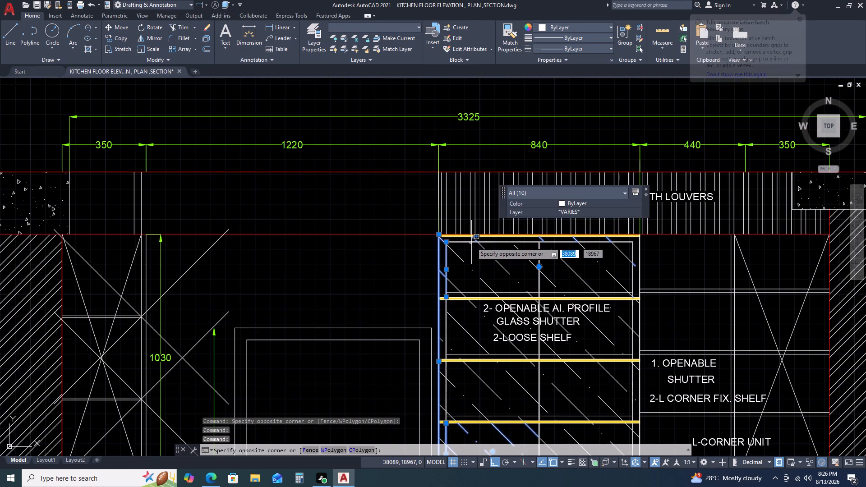
pyautogui.click(470, 240)
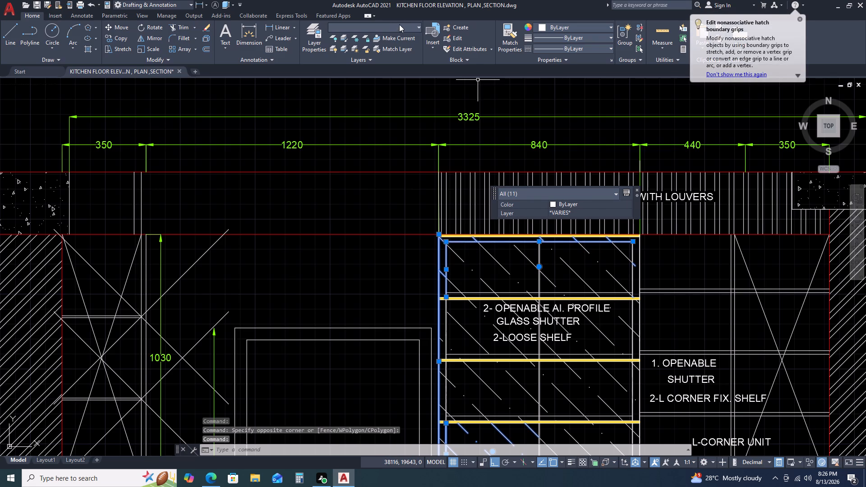
pyautogui.click(399, 24)
pyautogui.click(389, 38)
pyautogui.press('Escape')
# Erase the two stray point markers showing as large crosses on the 350 mm wide wall cabinet in Elevation AT-B.
pyautogui.scroll(-3, 489, 307)
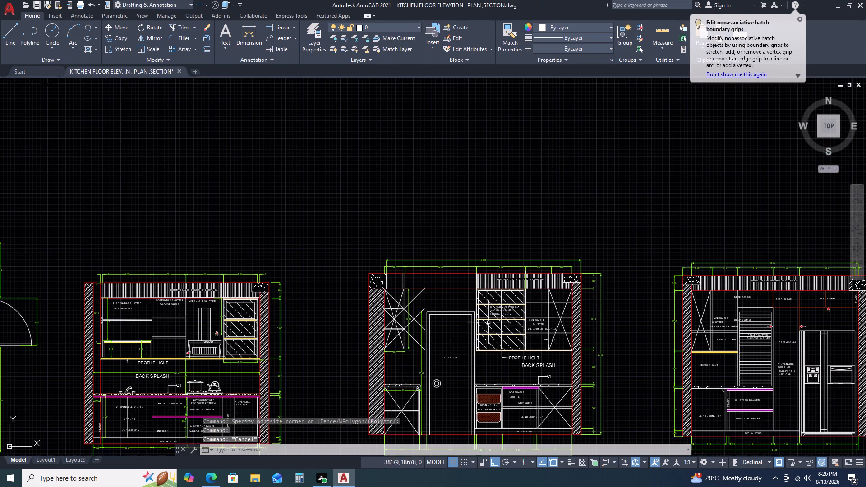
pyautogui.moveTo(393, 360); pyautogui.dragTo(397, 354, button='middle')
pyautogui.moveTo(428, 328); pyautogui.dragTo(464, 280, button='middle')
pyautogui.middleClick(465, 279)
pyautogui.scroll(2, 453, 275)
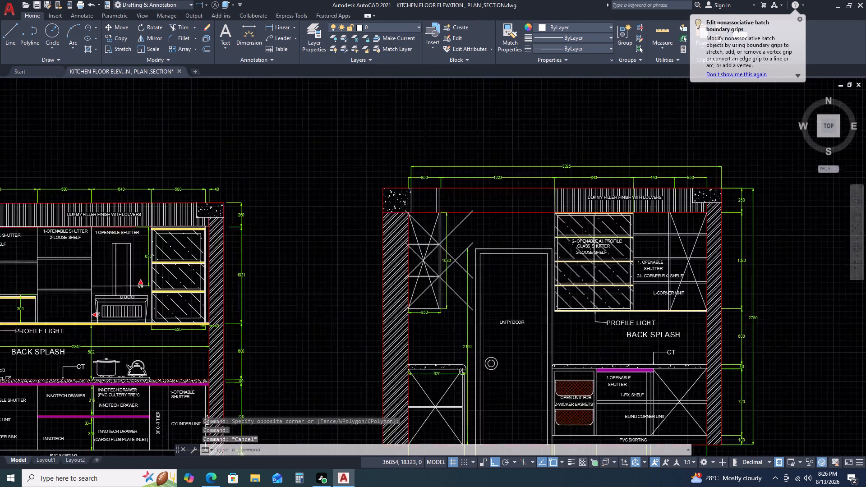
pyautogui.scroll(2, 453, 275)
pyautogui.click(482, 230)
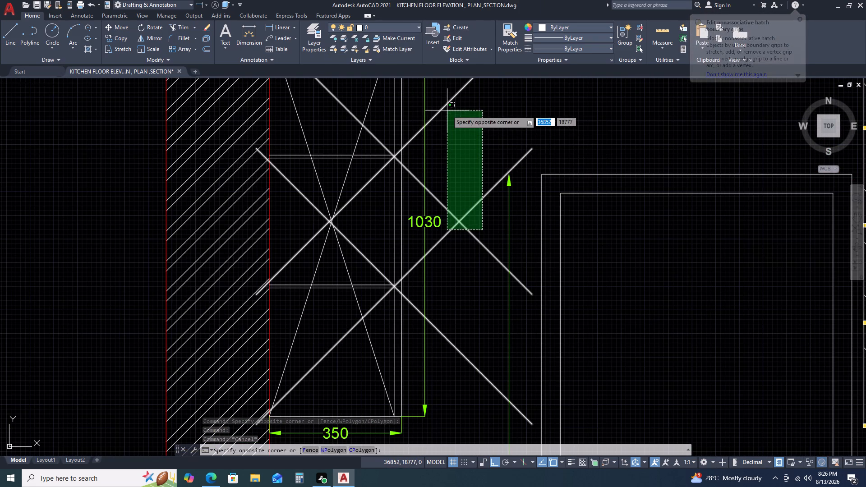
pyautogui.click(442, 102)
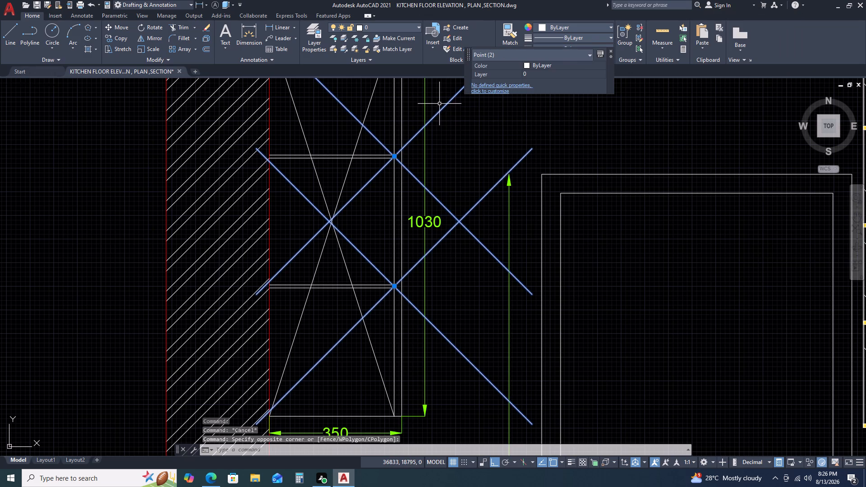
pyautogui.press('Delete')
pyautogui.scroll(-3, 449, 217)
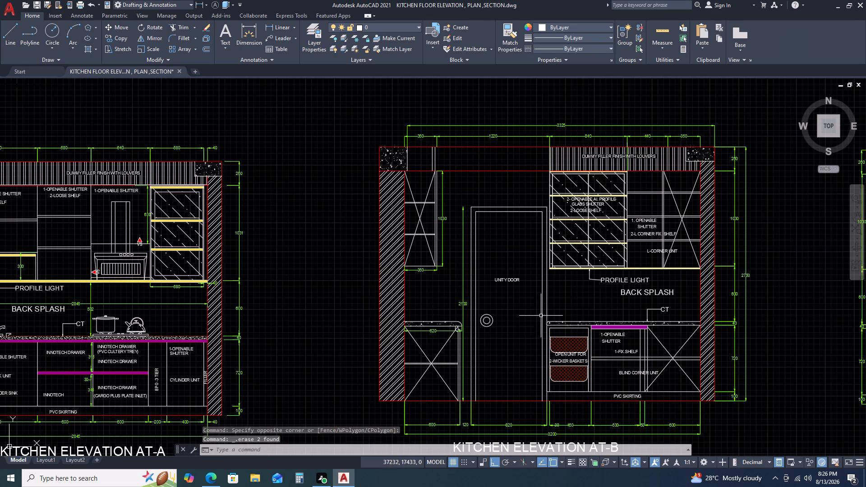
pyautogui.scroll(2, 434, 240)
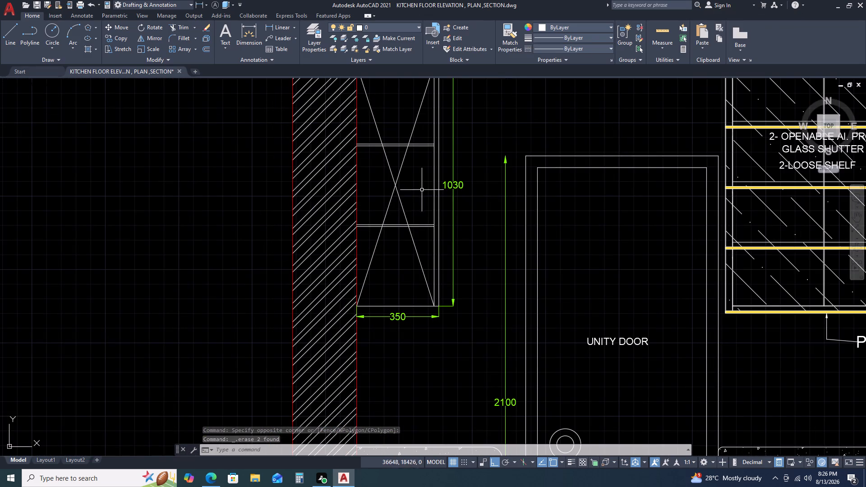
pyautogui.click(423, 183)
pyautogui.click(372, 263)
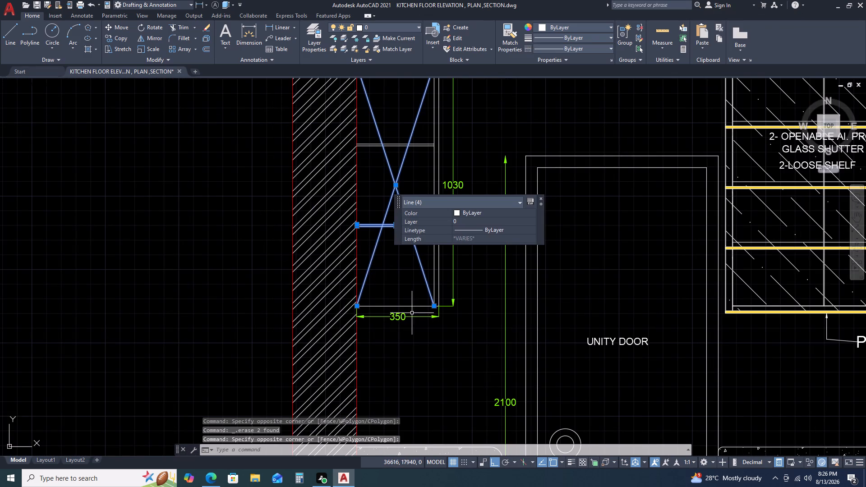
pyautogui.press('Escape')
# Move the four vertical lines and the top line of the chimney duct in Elevation AT-A to layer 0.
pyautogui.scroll(-4, 386, 315)
pyautogui.scroll(2, 250, 341)
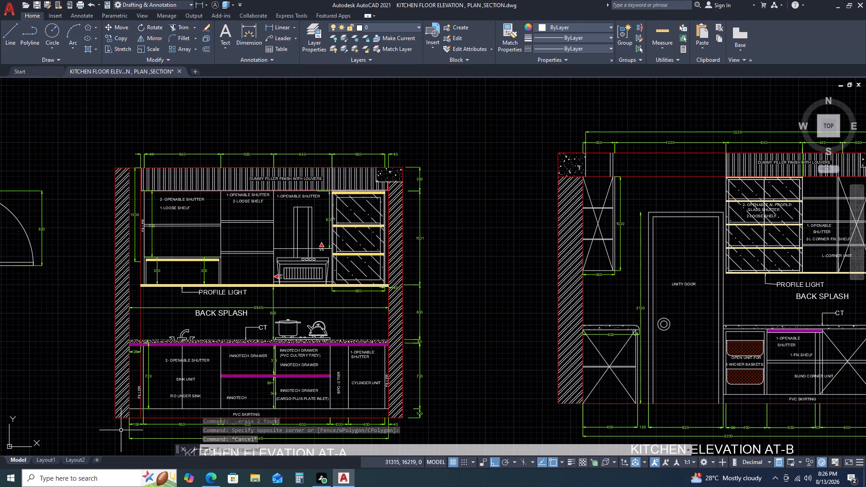
pyautogui.scroll(3, 302, 234)
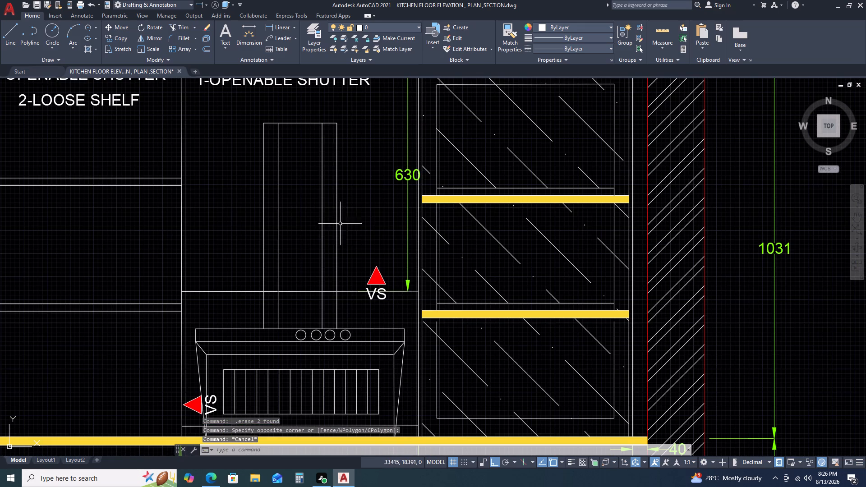
pyautogui.click(355, 216)
pyautogui.click(263, 224)
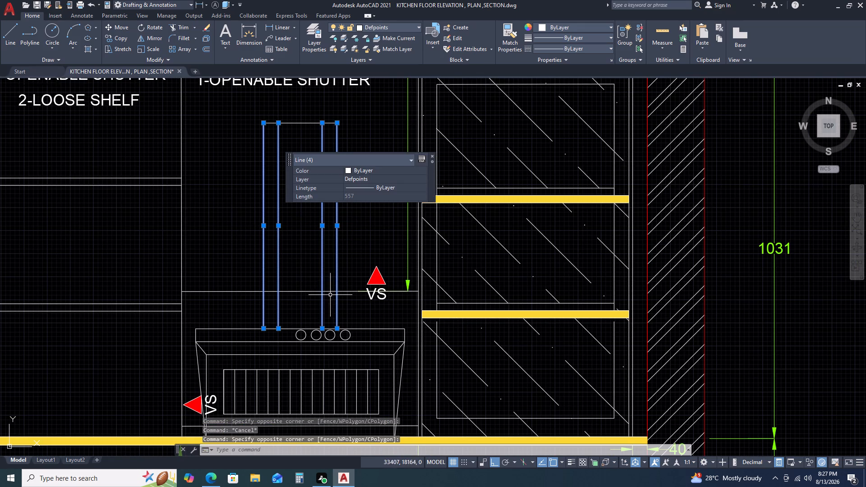
pyautogui.moveTo(305, 115); pyautogui.dragTo(301, 117)
pyautogui.click(280, 129)
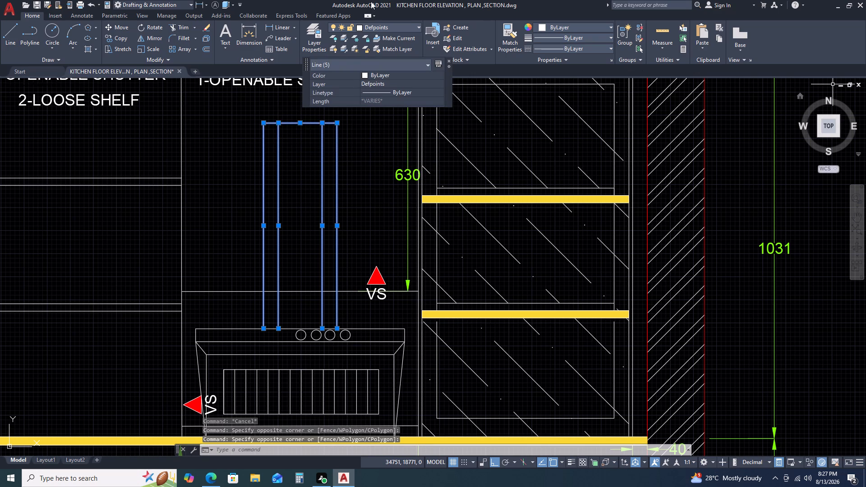
pyautogui.click(401, 26)
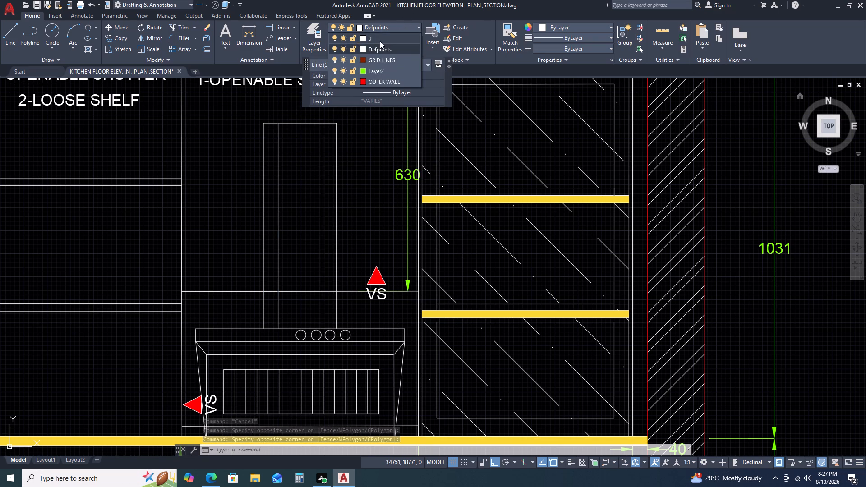
pyautogui.click(380, 41)
pyautogui.press('Escape')
# Move the cooker hood's body, knobs, grille lines and adjoining VS text in Elevation AT-A to layer 0.
pyautogui.scroll(-3, 344, 149)
pyautogui.scroll(3, 326, 197)
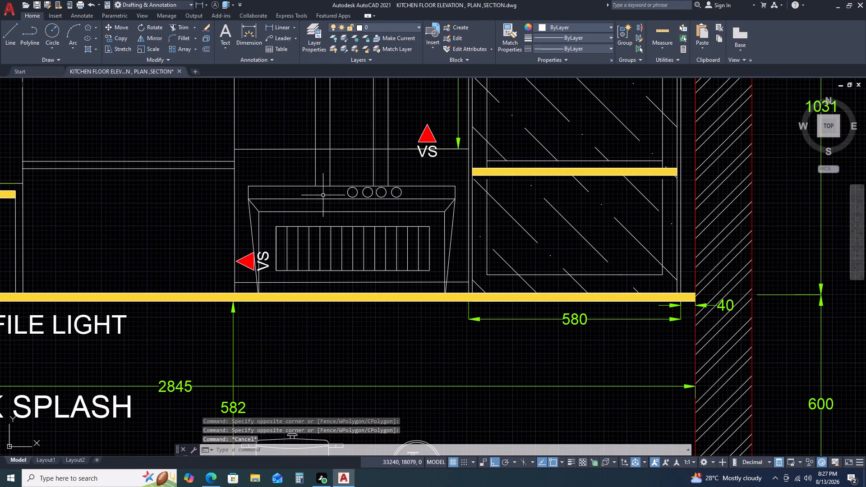
pyautogui.click(243, 175)
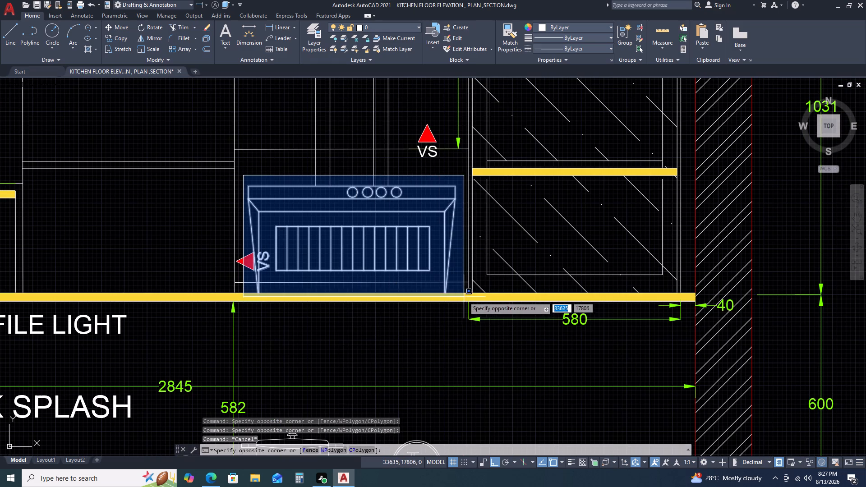
pyautogui.click(464, 297)
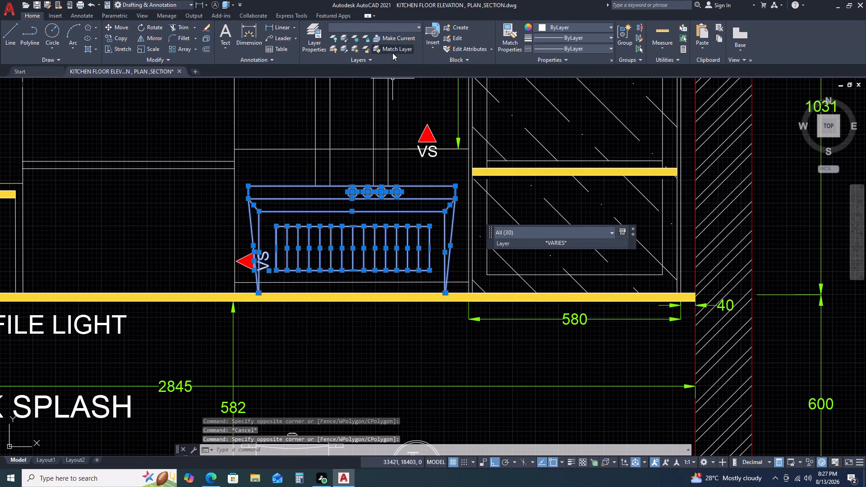
pyautogui.click(378, 32)
pyautogui.click(371, 39)
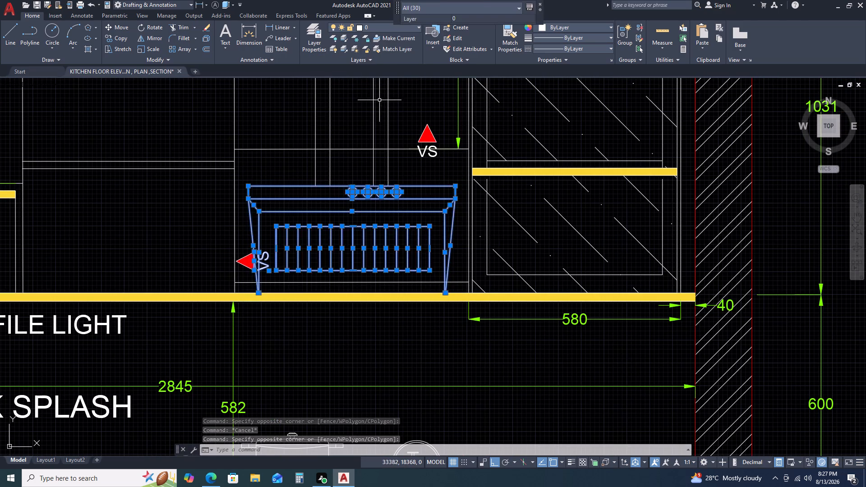
pyautogui.press('Escape')
# Move the glass shutter cabinet's side lines, inner frame lines and glass hatches in Elevation AT-A to layer 0.
pyautogui.scroll(-3, 387, 170)
pyautogui.scroll(3, 484, 248)
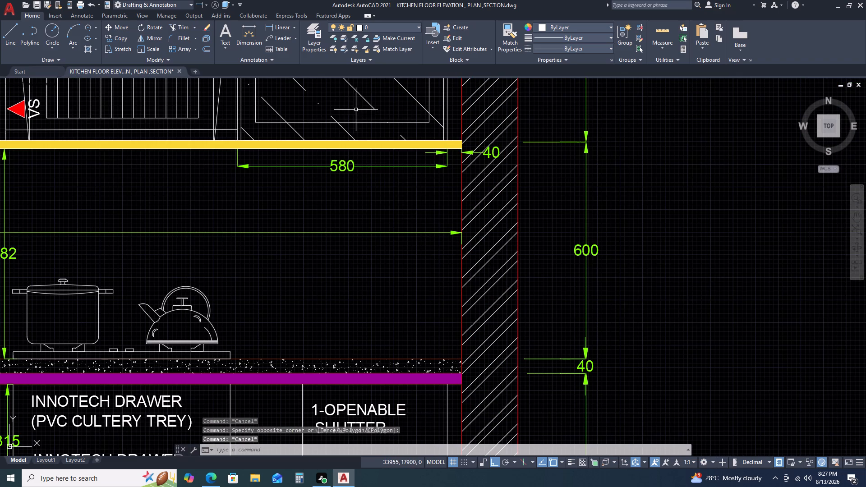
pyautogui.moveTo(356, 110); pyautogui.dragTo(517, 280, button='middle')
pyautogui.moveTo(529, 290); pyautogui.dragTo(536, 296, button='middle')
pyautogui.click(490, 248)
pyautogui.click(408, 286)
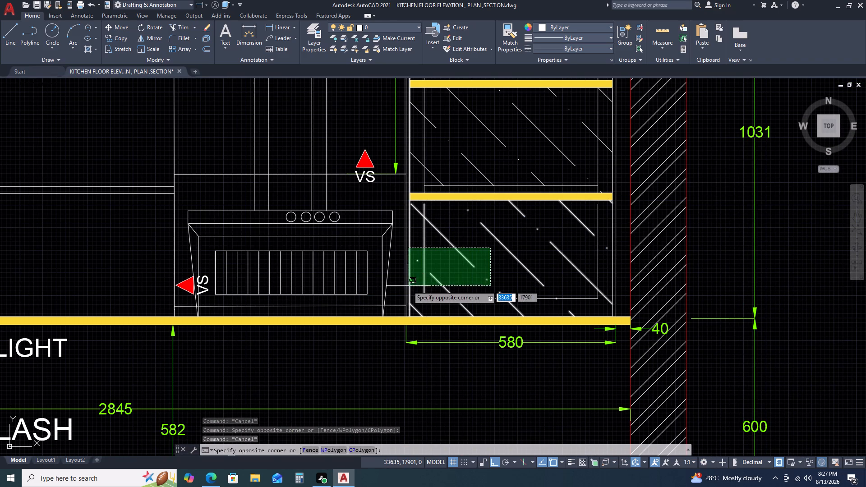
pyautogui.scroll(-2, 516, 283)
pyautogui.scroll(2, 521, 163)
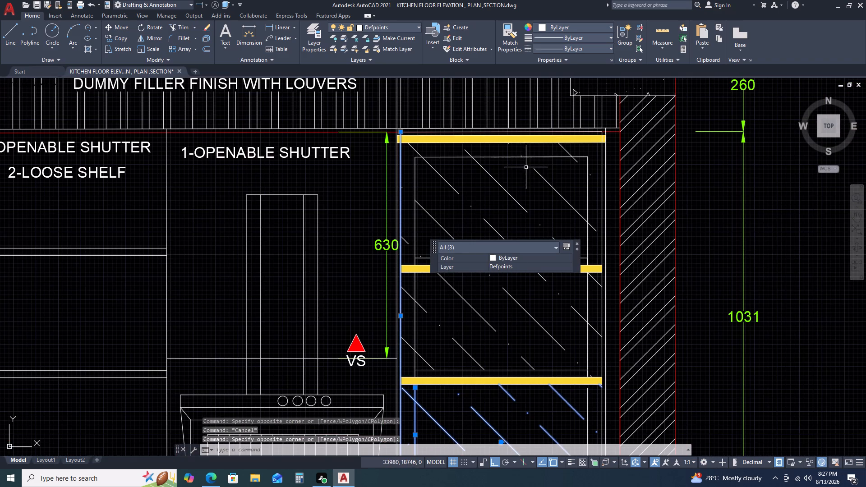
pyautogui.click(552, 149)
pyautogui.click(401, 214)
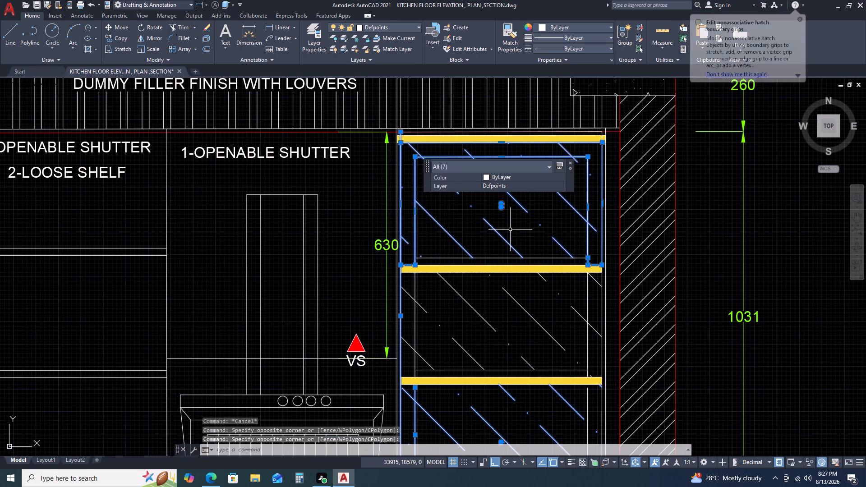
pyautogui.click(608, 306)
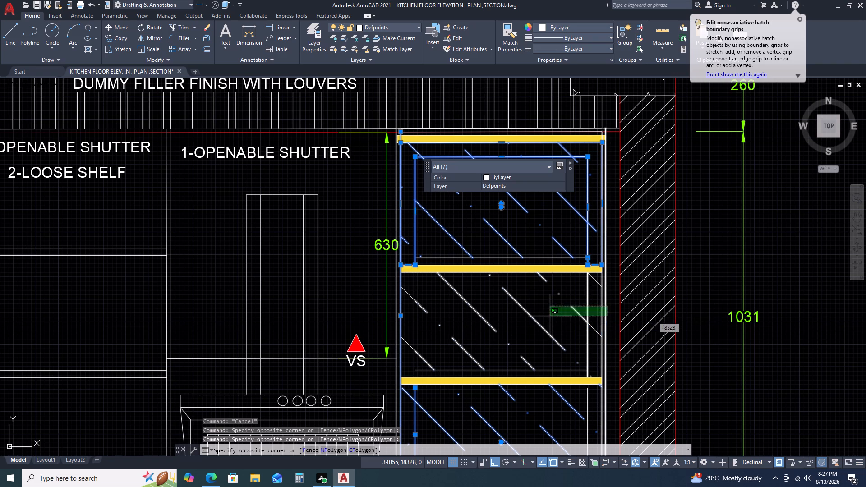
pyautogui.click(550, 316)
pyautogui.scroll(-2, 517, 282)
pyautogui.scroll(3, 542, 356)
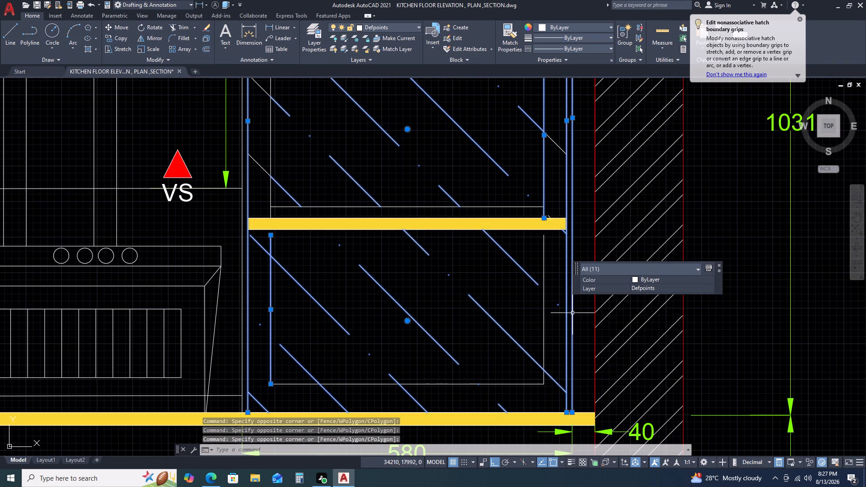
pyautogui.click(572, 312)
pyautogui.click(584, 307)
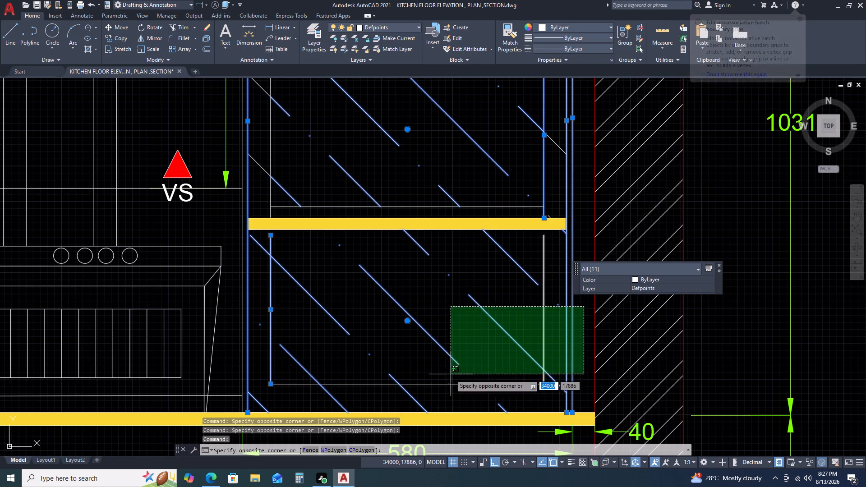
pyautogui.click(421, 391)
pyautogui.click(464, 189)
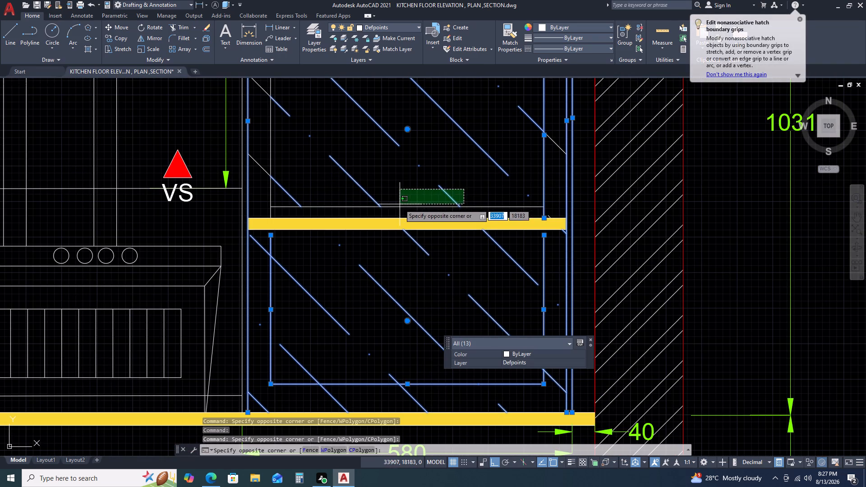
pyautogui.click(390, 209)
pyautogui.click(362, 134)
pyautogui.click(269, 184)
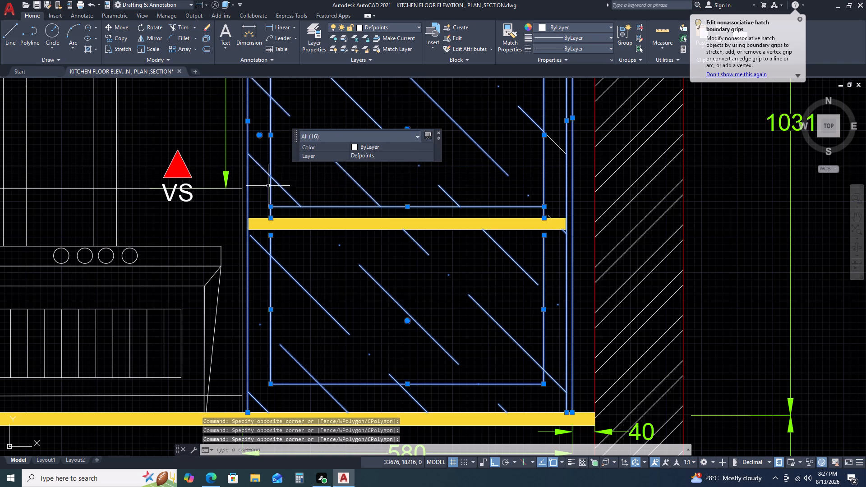
pyautogui.click(242, 168)
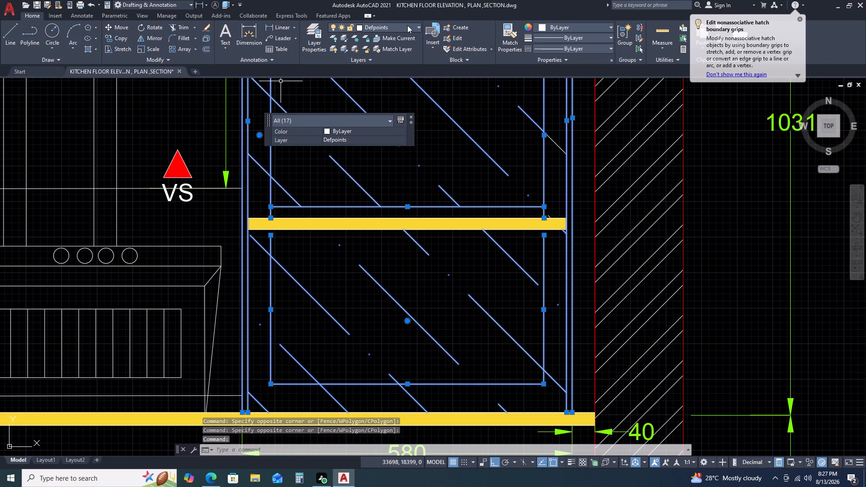
pyautogui.click(406, 26)
pyautogui.click(399, 36)
pyautogui.press('Escape')
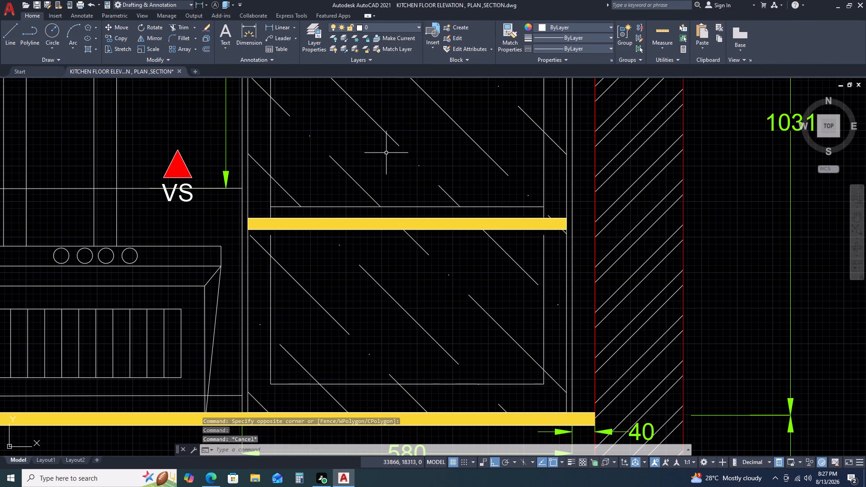
# Move the wall cabinet shelf and divider lines and the two horizontal lines under the louvered filler in Elevation AT-A to layer 0.
pyautogui.scroll(-4, 390, 162)
pyautogui.scroll(4, 227, 159)
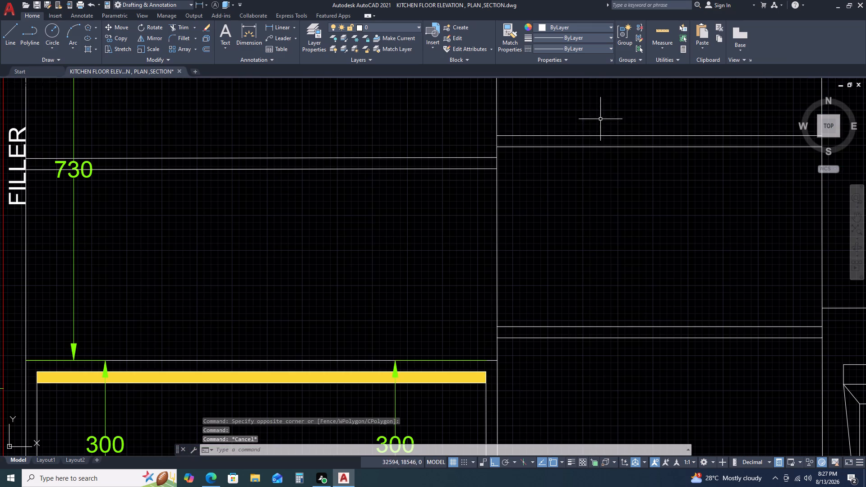
pyautogui.click(600, 119)
pyautogui.doubleClick(355, 253)
pyautogui.scroll(-4, 421, 296)
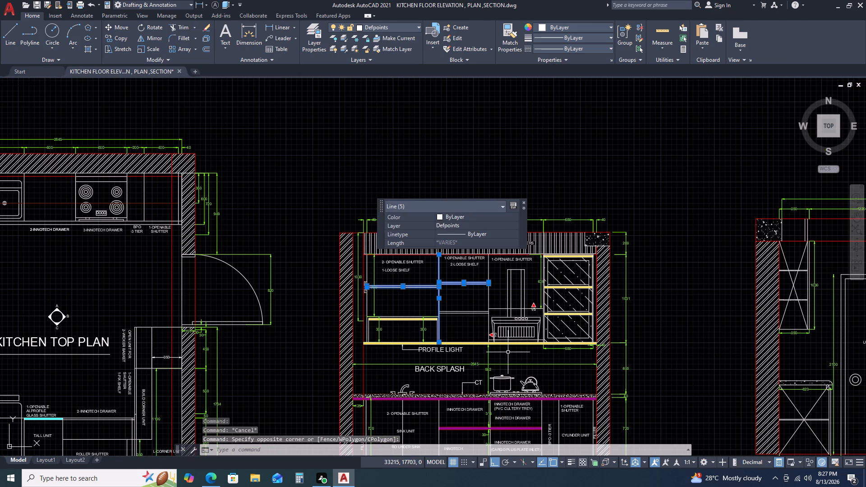
pyautogui.scroll(3, 449, 328)
pyautogui.click(615, 232)
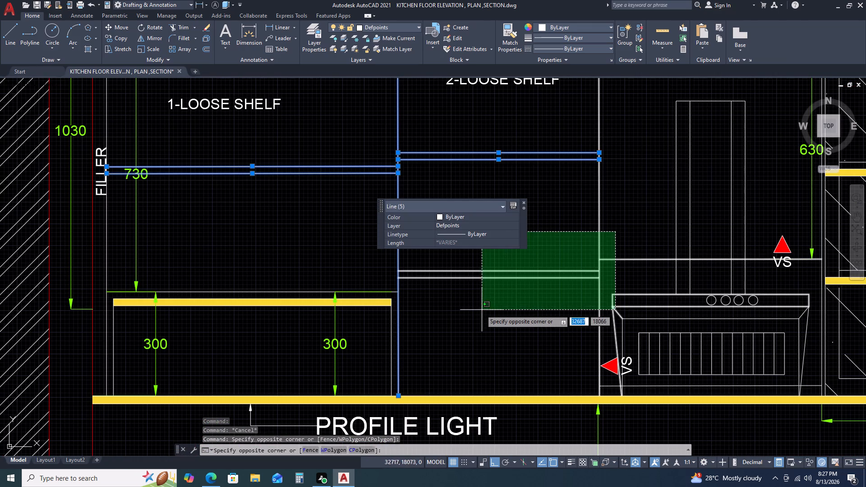
pyautogui.click(487, 288)
pyautogui.scroll(2, 387, 293)
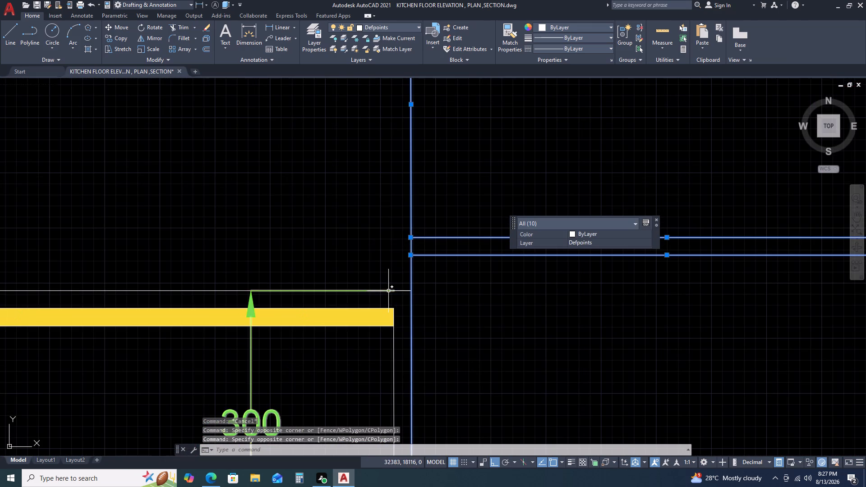
pyautogui.click(404, 290)
pyautogui.click(396, 356)
pyautogui.click(383, 368)
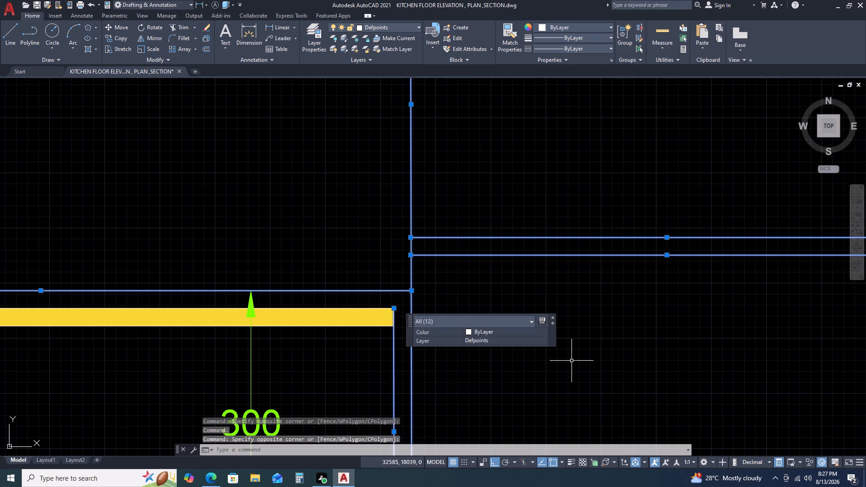
pyautogui.scroll(-3, 583, 357)
pyautogui.scroll(-1, 618, 253)
pyautogui.scroll(3, 546, 214)
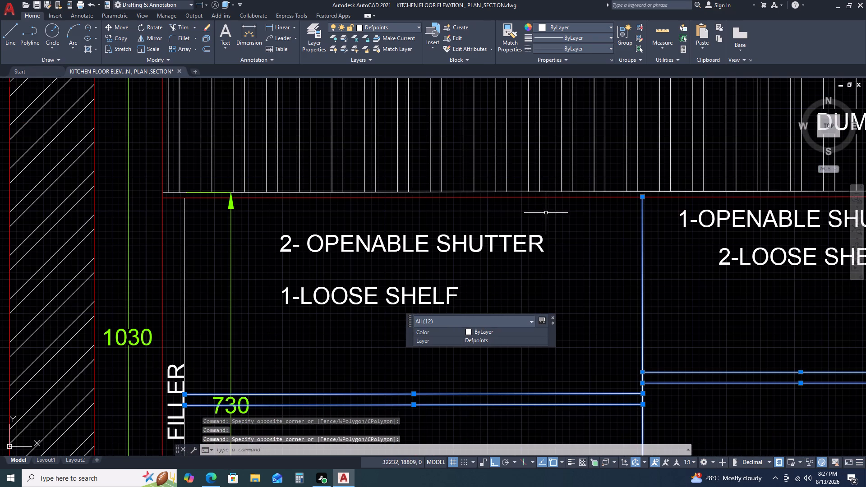
pyautogui.click(551, 192)
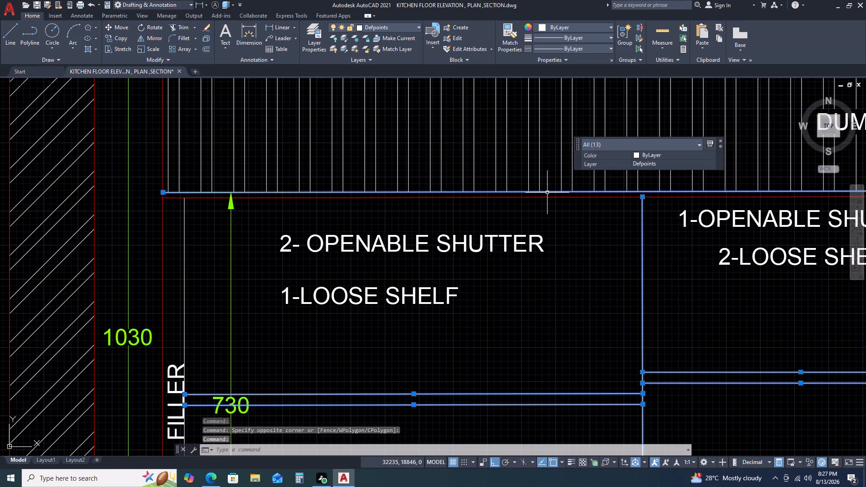
pyautogui.click(544, 197)
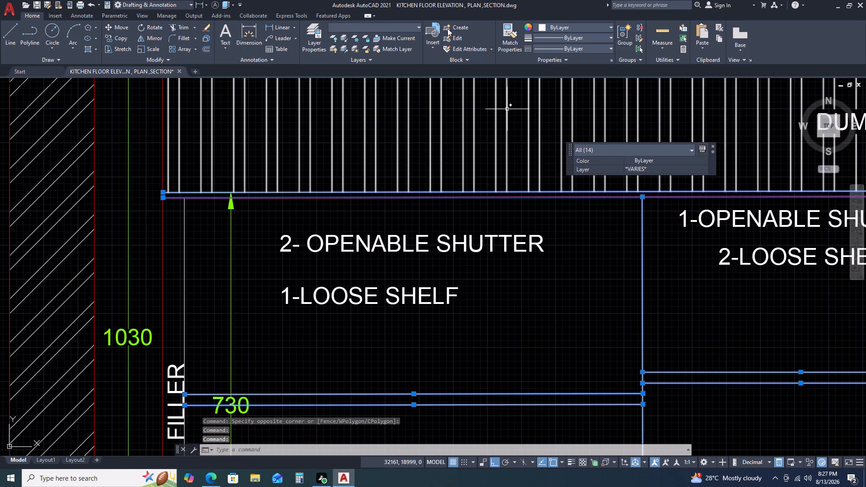
pyautogui.click(400, 27)
pyautogui.click(392, 41)
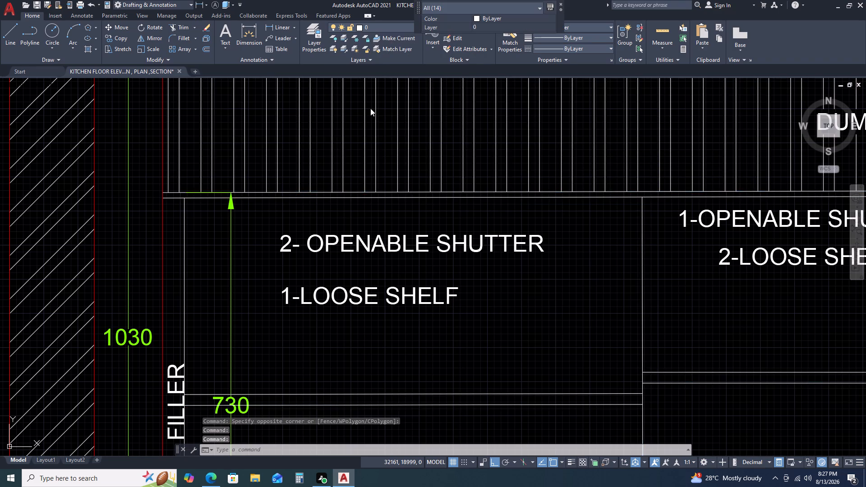
pyautogui.scroll(-4, 395, 188)
pyautogui.press('Escape')
# Check the layer of the corner unit, drawer unit and tall unit lines in the Kitchen Top Plan.
pyautogui.scroll(2, 475, 166)
pyautogui.scroll(-3, 478, 185)
pyautogui.scroll(2, 298, 262)
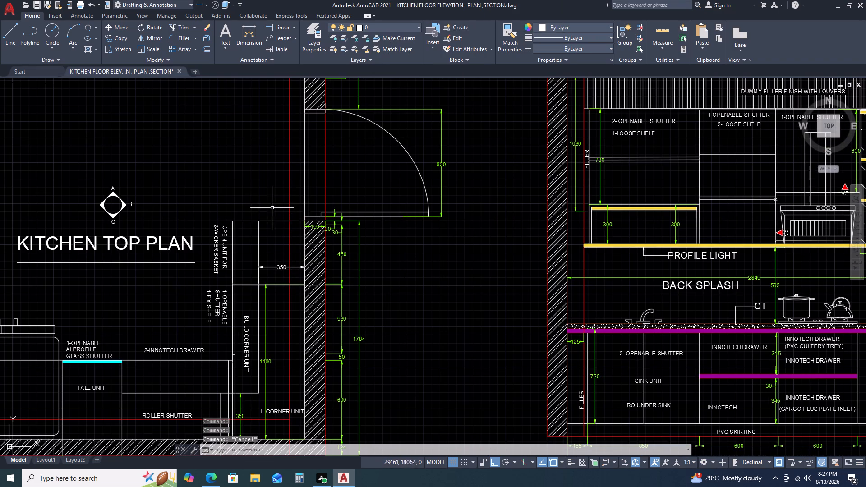
pyautogui.click(272, 199)
pyautogui.doubleClick(240, 235)
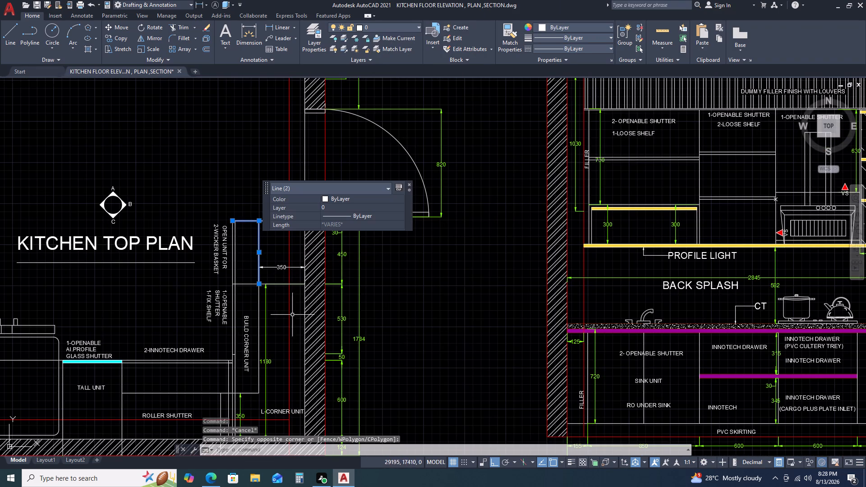
pyautogui.moveTo(326, 329); pyautogui.dragTo(532, 238, button='middle')
pyautogui.scroll(-1, 496, 274)
pyautogui.scroll(2, 445, 308)
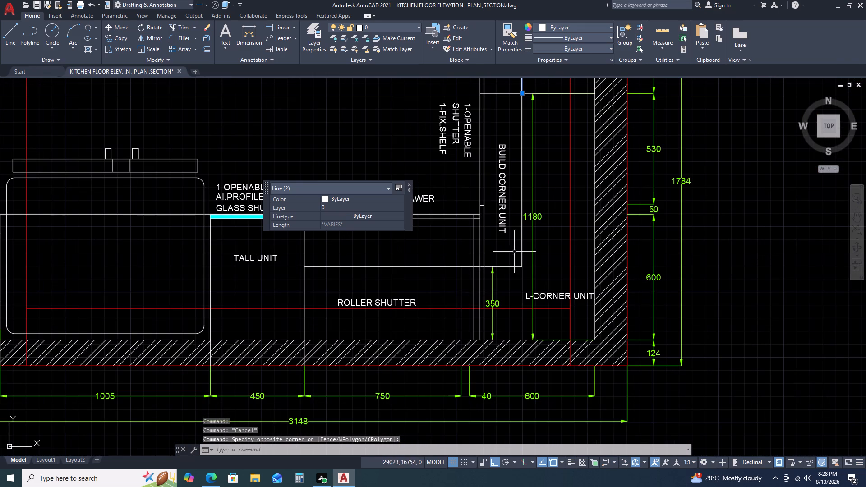
pyautogui.moveTo(511, 245); pyautogui.dragTo(507, 245)
pyautogui.click(405, 266)
pyautogui.press('Escape')
pyautogui.click(406, 235)
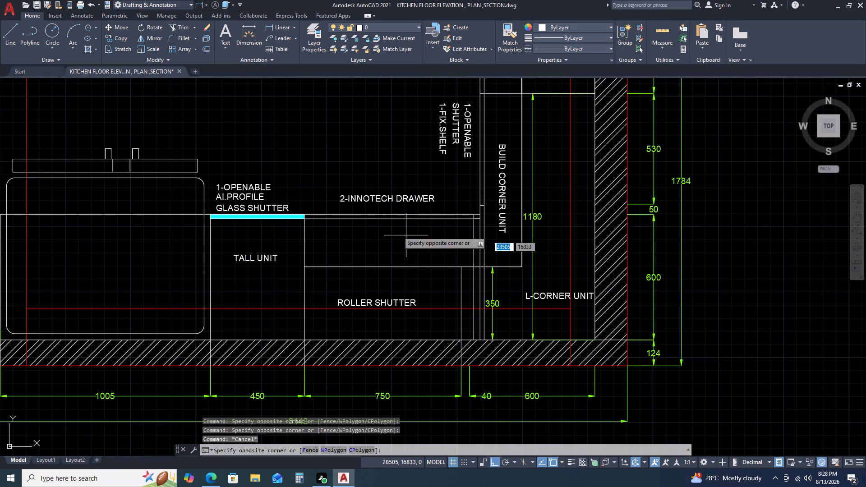
pyautogui.click(366, 214)
pyautogui.press('Escape')
pyautogui.click(336, 253)
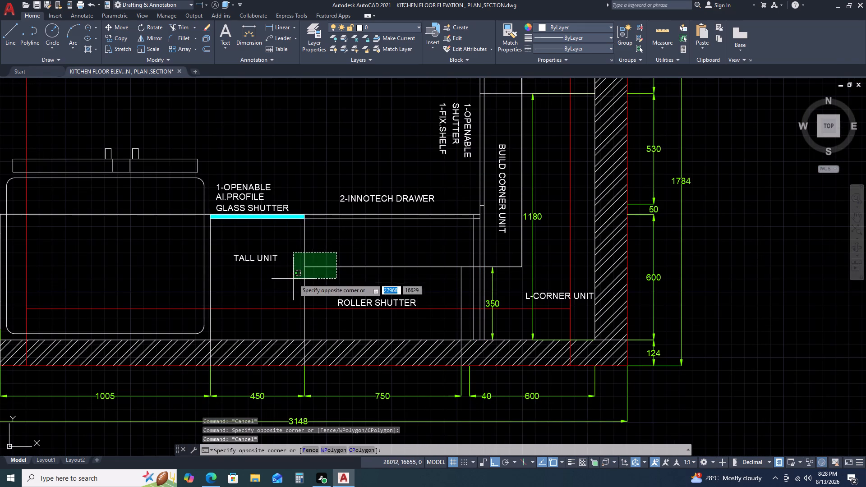
pyautogui.click(293, 279)
pyautogui.press('Escape')
pyautogui.click(230, 271)
pyautogui.click(194, 242)
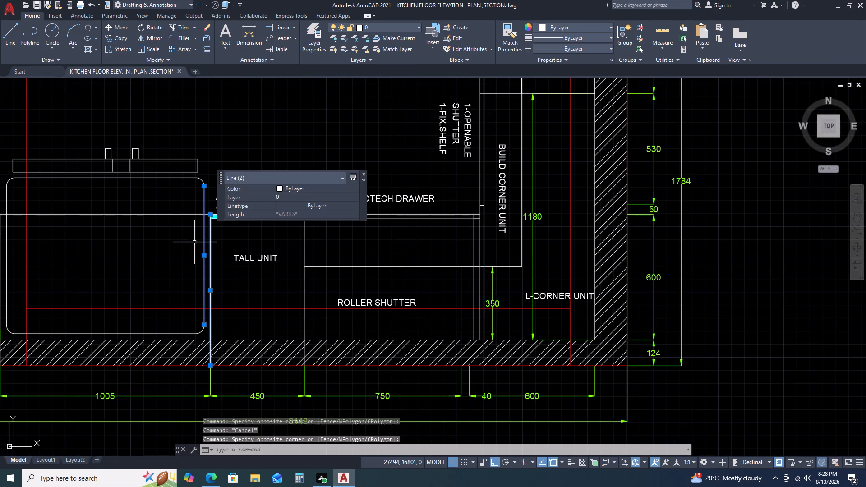
pyautogui.press('Escape')
pyautogui.scroll(-5, 462, 258)
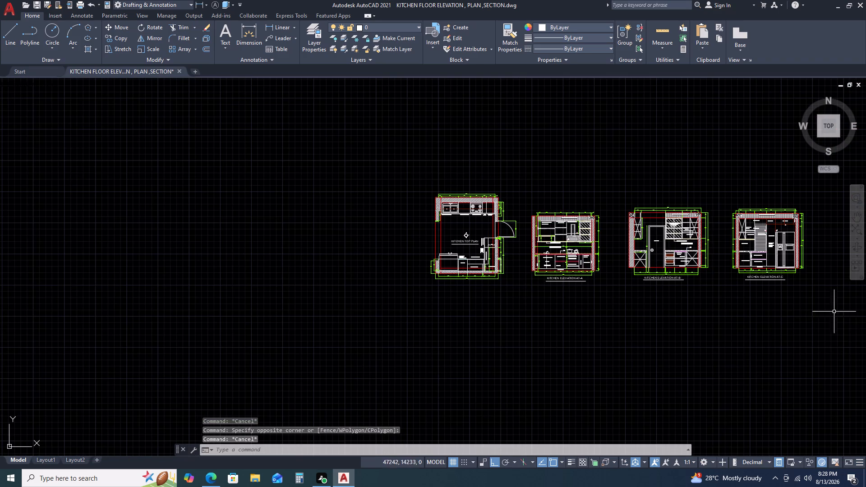
pyautogui.scroll(3, 744, 296)
pyautogui.scroll(-2, 693, 268)
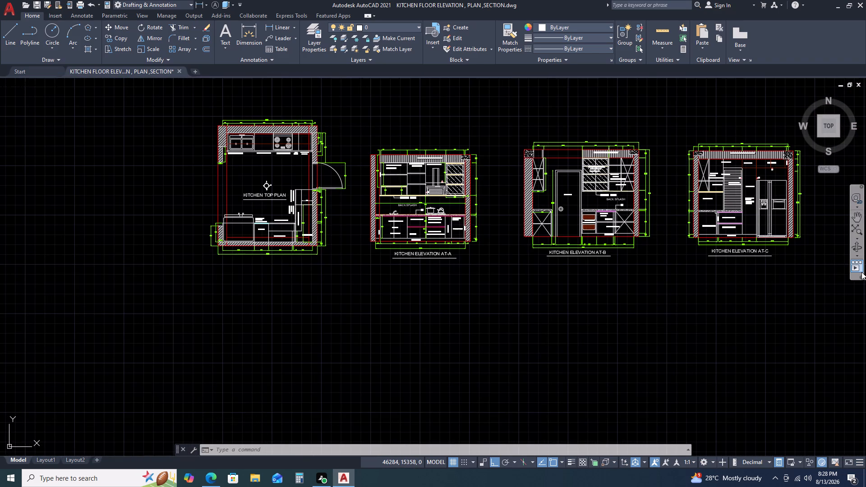
# Set up a plot with DWG To PDF.pc3 and a window area enclosing the Kitchen Top Plan and all three elevations.
pyautogui.hotkey('ctrl', 'p')
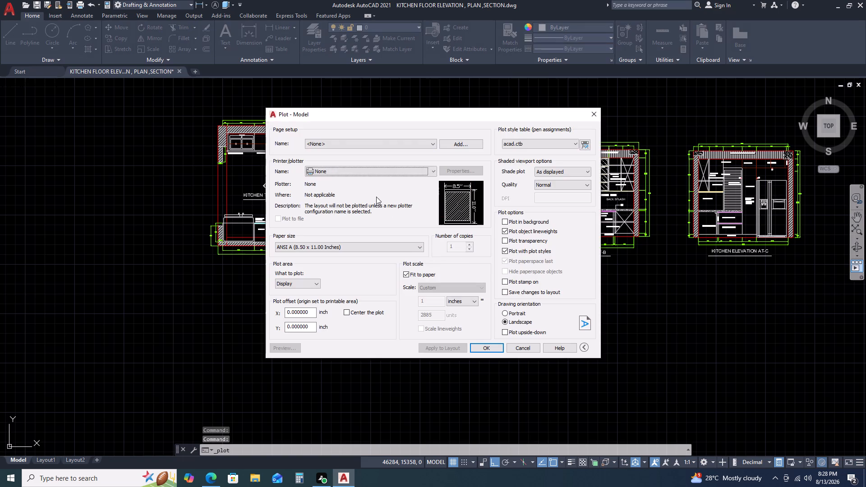
pyautogui.click(370, 170)
pyautogui.rightClick(370, 170)
pyautogui.click(370, 170)
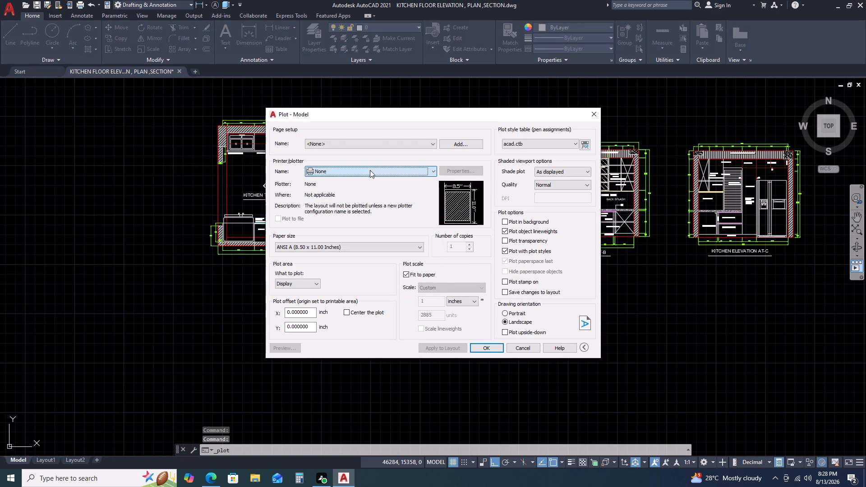
pyautogui.click(370, 170)
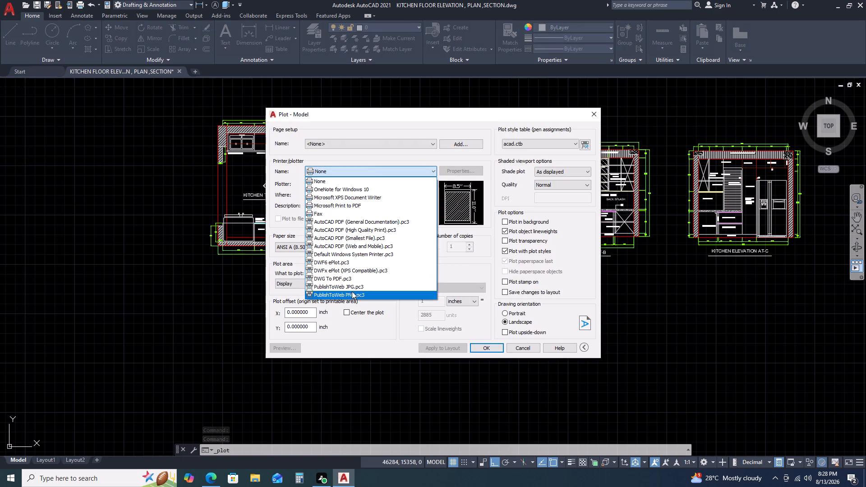
pyautogui.click(359, 279)
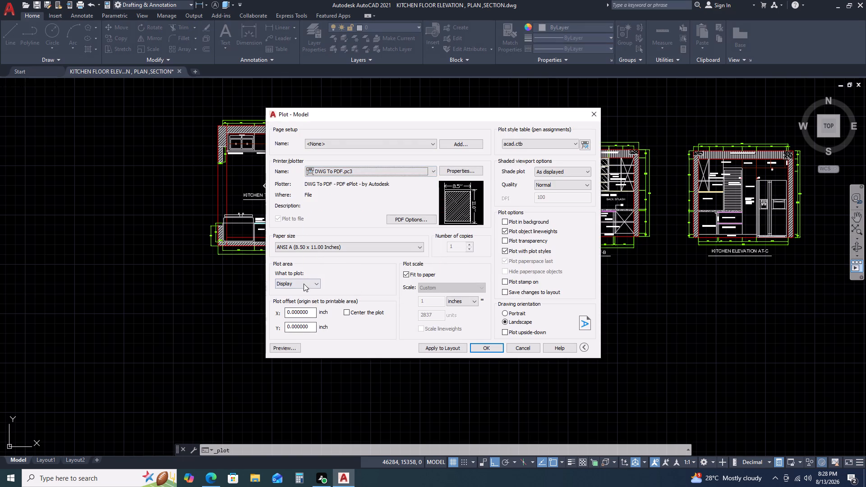
pyautogui.click(304, 283)
pyautogui.click(303, 308)
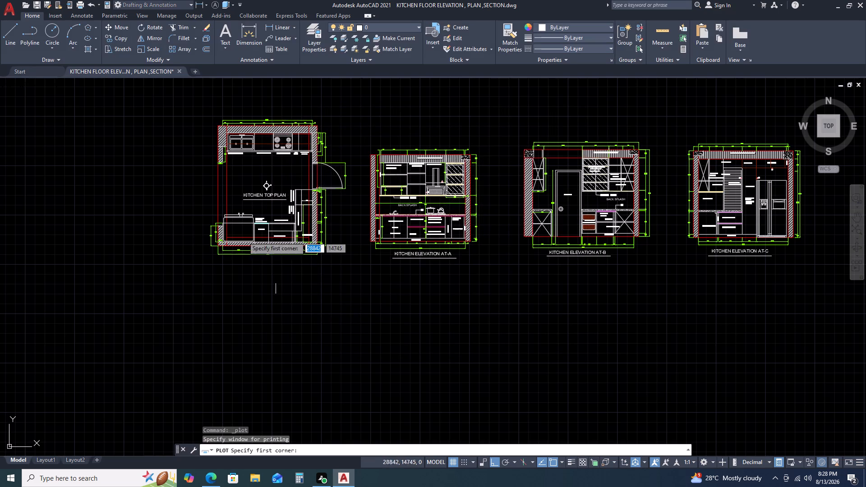
pyautogui.click(195, 106)
pyautogui.scroll(-2, 482, 337)
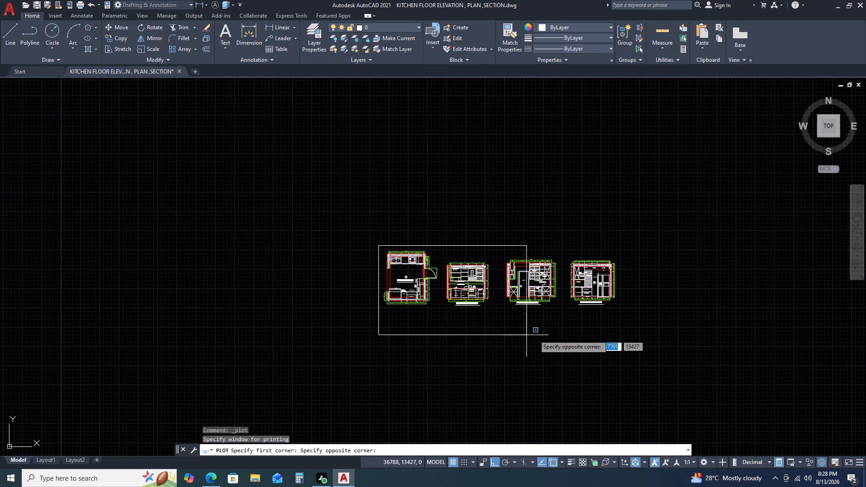
pyautogui.scroll(2, 629, 330)
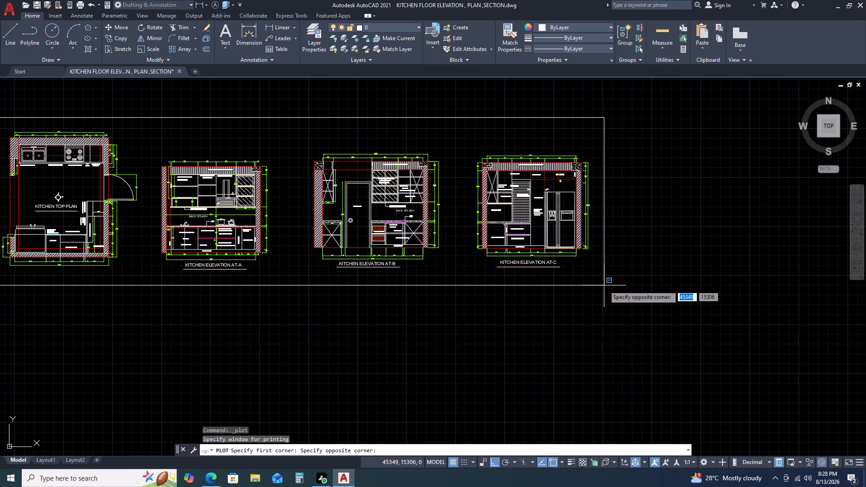
pyautogui.click(604, 285)
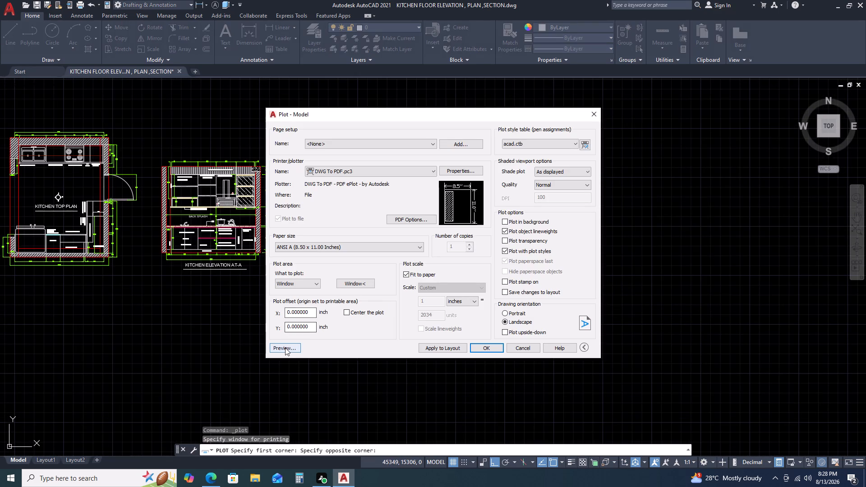
# Preview the plot and examine the plan and Elevations AT-A, AT-B and AT-C for missing linework.
pyautogui.click(286, 348)
pyautogui.scroll(3, 486, 370)
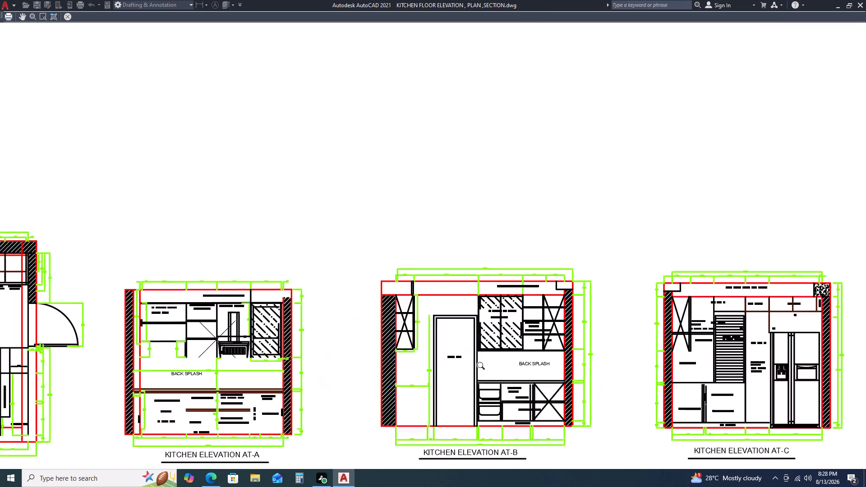
pyautogui.scroll(3, 551, 296)
pyautogui.scroll(-4, 569, 263)
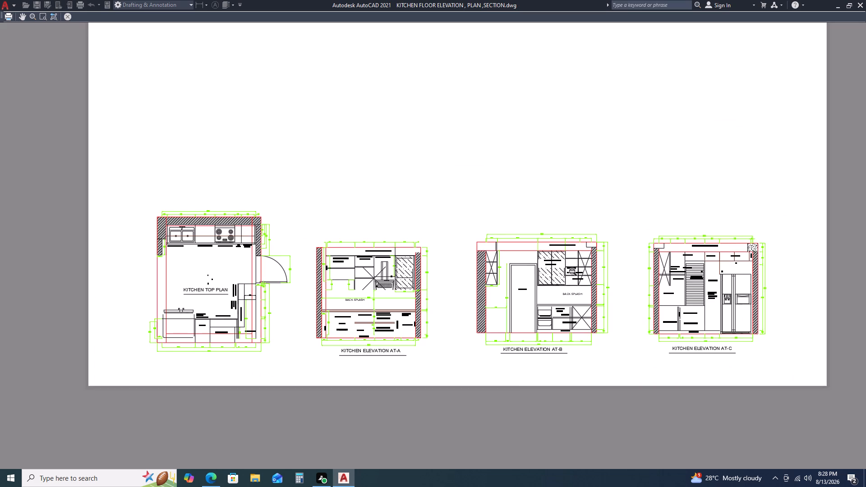
pyautogui.scroll(-1, 570, 320)
pyautogui.scroll(3, 652, 324)
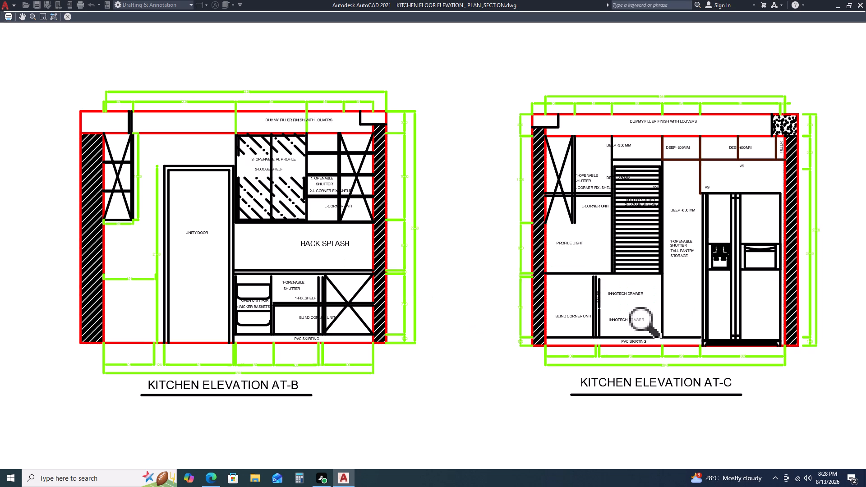
pyautogui.scroll(2, 710, 305)
pyautogui.scroll(-2, 637, 299)
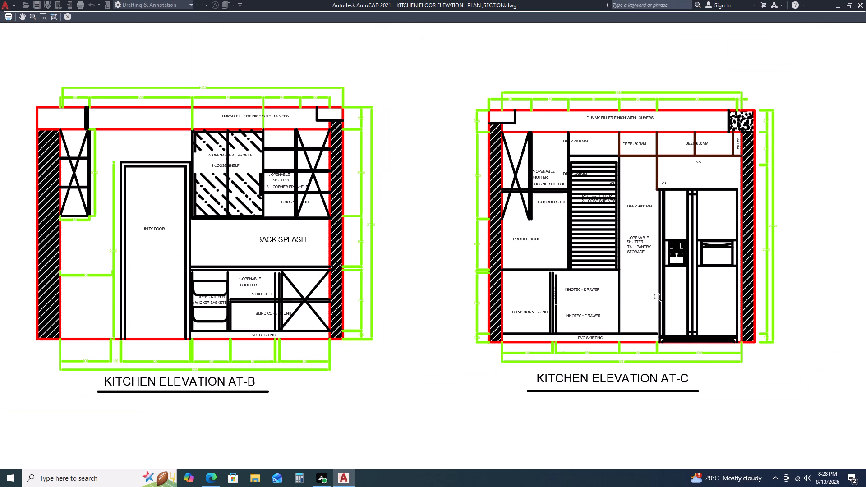
pyautogui.scroll(2, 715, 177)
pyautogui.scroll(-2, 714, 179)
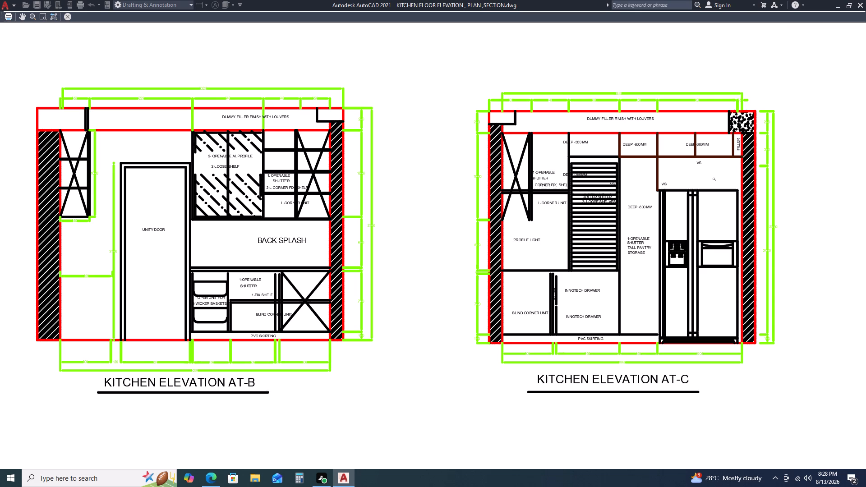
pyautogui.scroll(2, 714, 179)
pyautogui.scroll(-2, 637, 181)
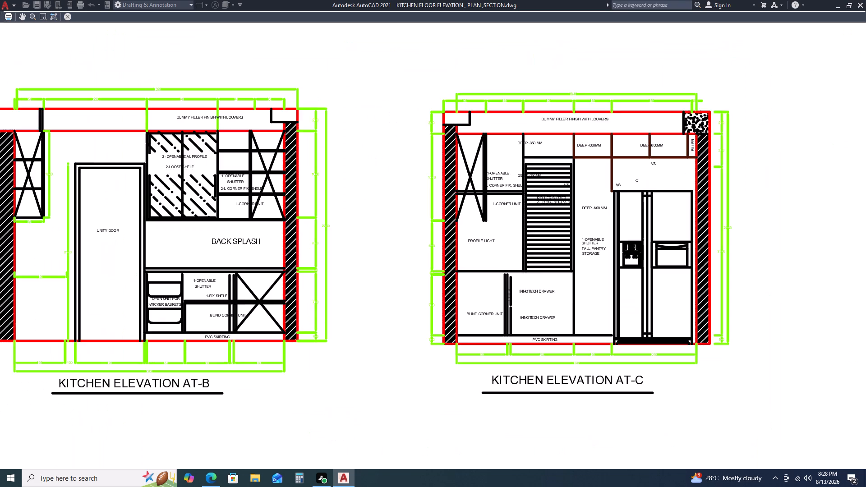
pyautogui.scroll(-1, 637, 185)
pyautogui.scroll(3, 634, 208)
pyautogui.scroll(6, 612, 101)
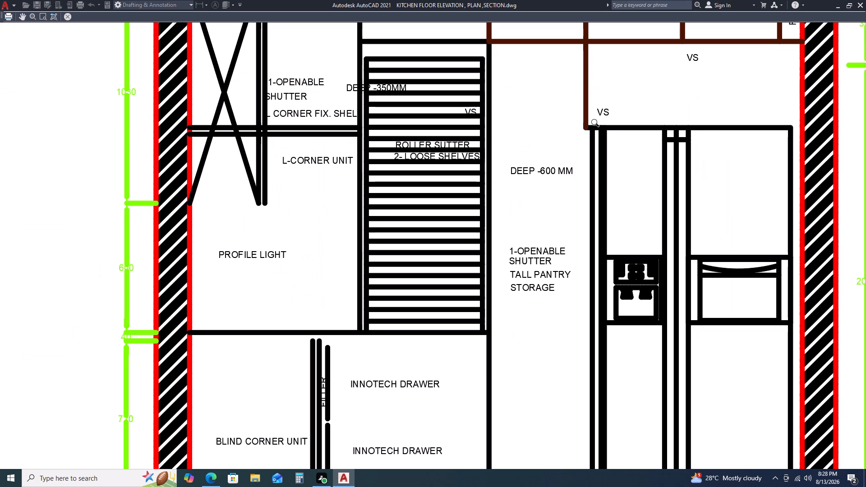
pyautogui.scroll(2, 596, 126)
pyautogui.scroll(-5, 604, 111)
pyautogui.scroll(4, 580, 174)
pyautogui.scroll(-2, 456, 138)
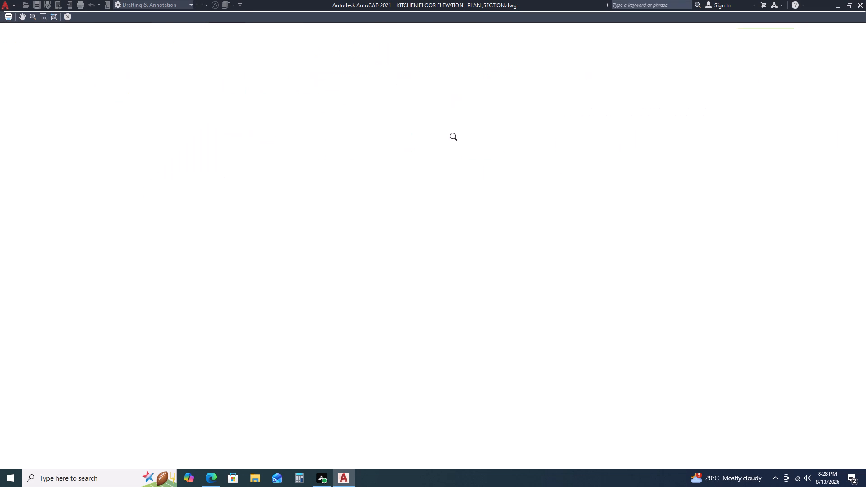
pyautogui.scroll(-1, 456, 138)
pyautogui.scroll(-5, 317, 108)
pyautogui.scroll(6, 326, 101)
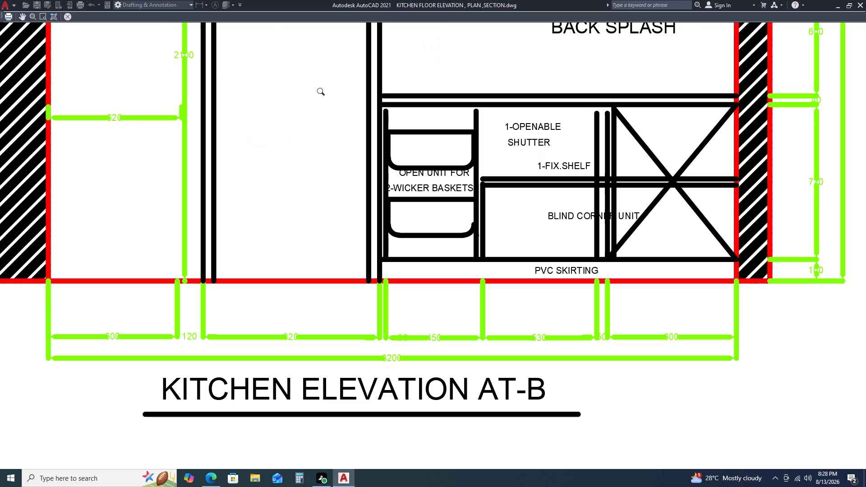
pyautogui.press('Escape')
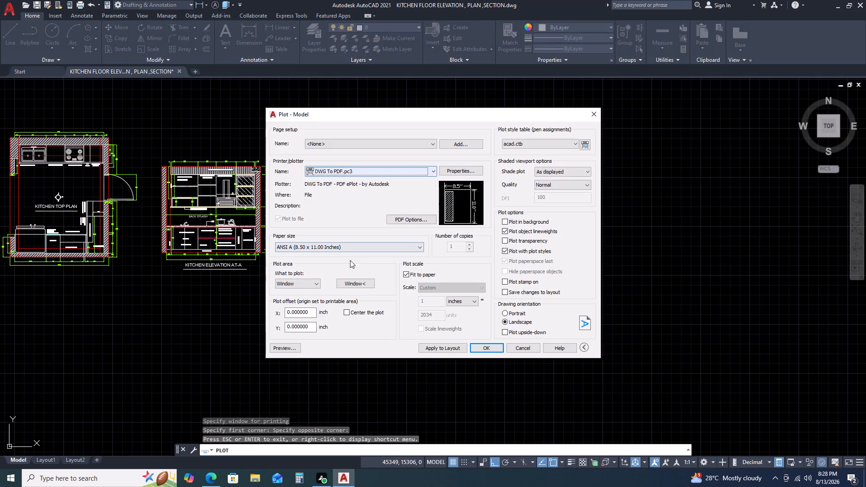
# Exit the plot setup and move the door knob circles and UNITY DOOR label in Elevation AT-B to layer 0.
pyautogui.click(596, 113)
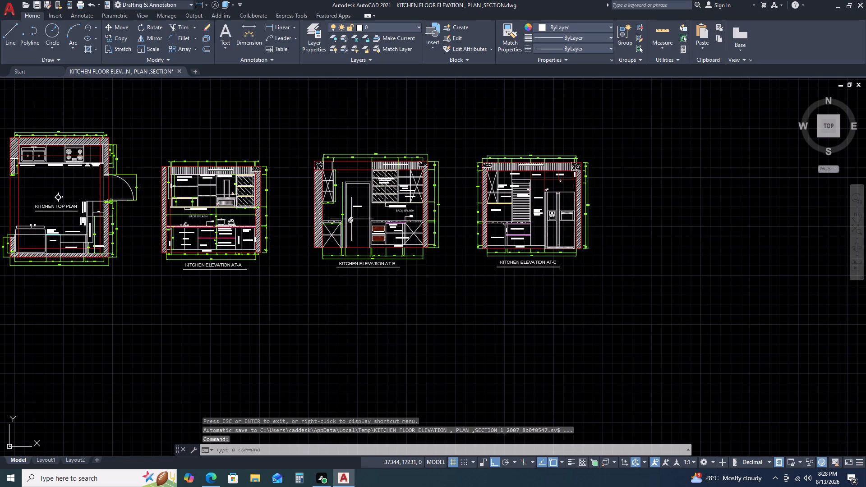
pyautogui.scroll(3, 344, 202)
pyautogui.moveTo(387, 253); pyautogui.dragTo(386, 262)
pyautogui.click(362, 298)
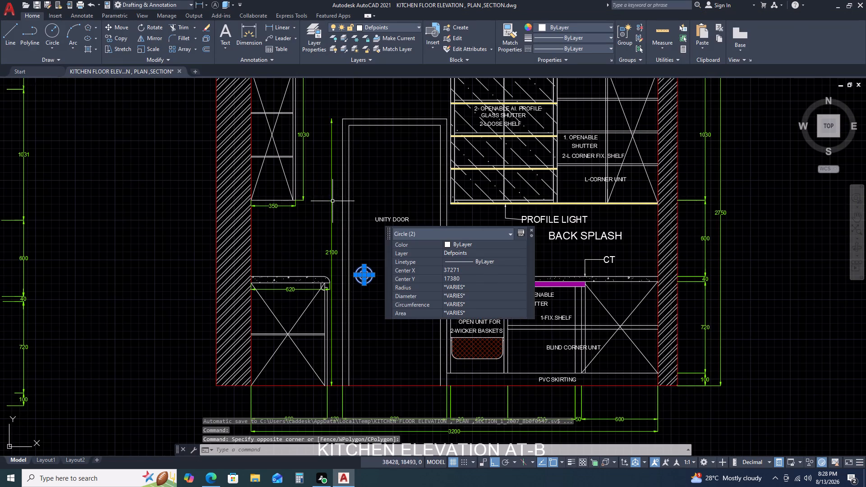
pyautogui.click(414, 204)
pyautogui.click(365, 232)
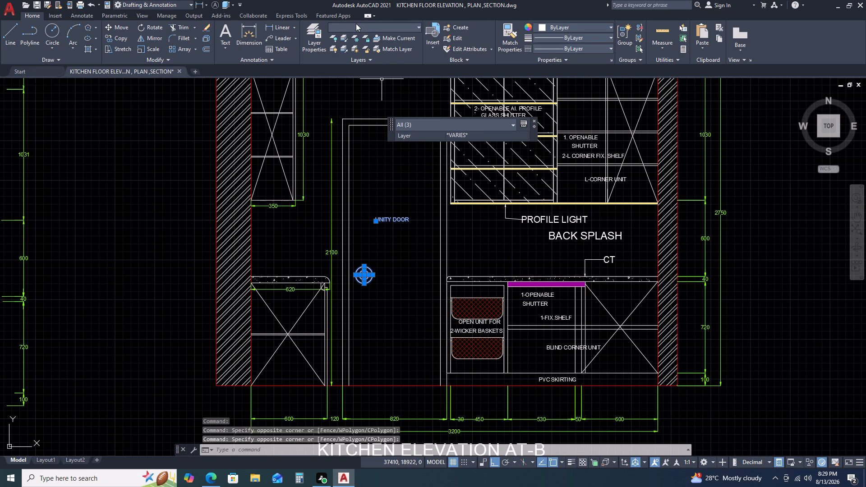
pyautogui.click(356, 23)
pyautogui.click(366, 38)
pyautogui.press('Escape')
pyautogui.press('Escape')
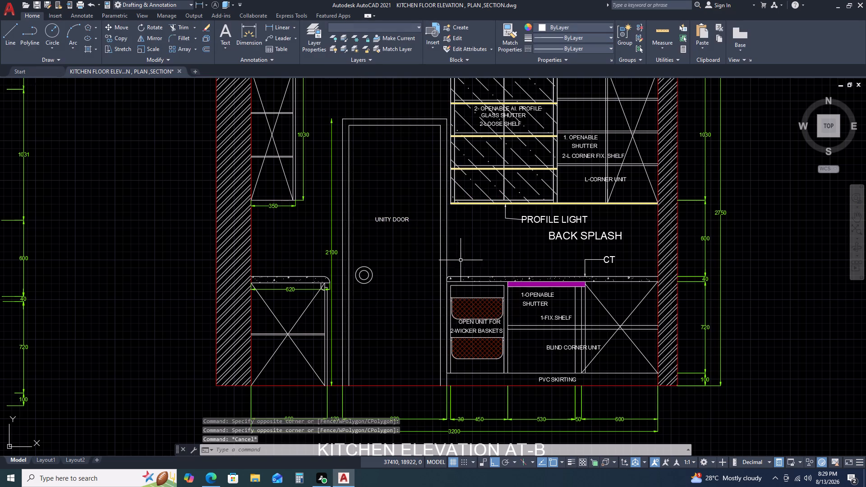
# Move the upper glass shutter lines, the adjoining vertical dividers and one L-corner unit diagonal in Elevation AT-B to layer 0.
pyautogui.scroll(-3, 593, 148)
pyautogui.scroll(3, 603, 140)
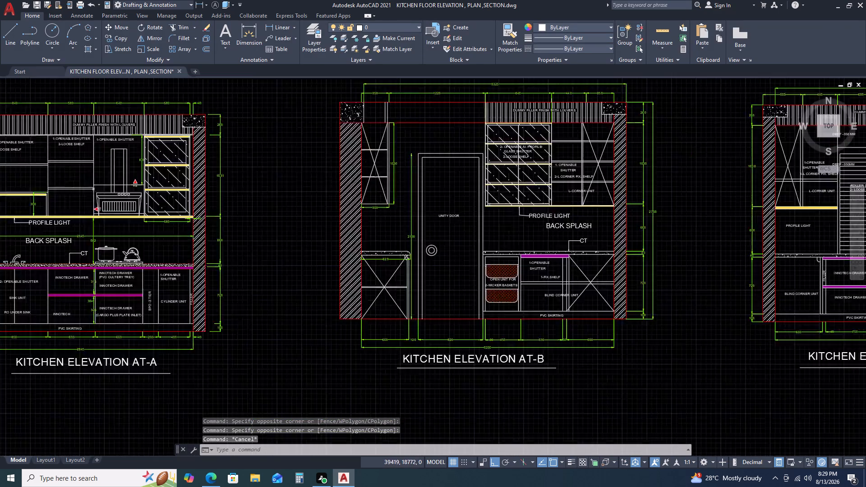
pyautogui.click(396, 118)
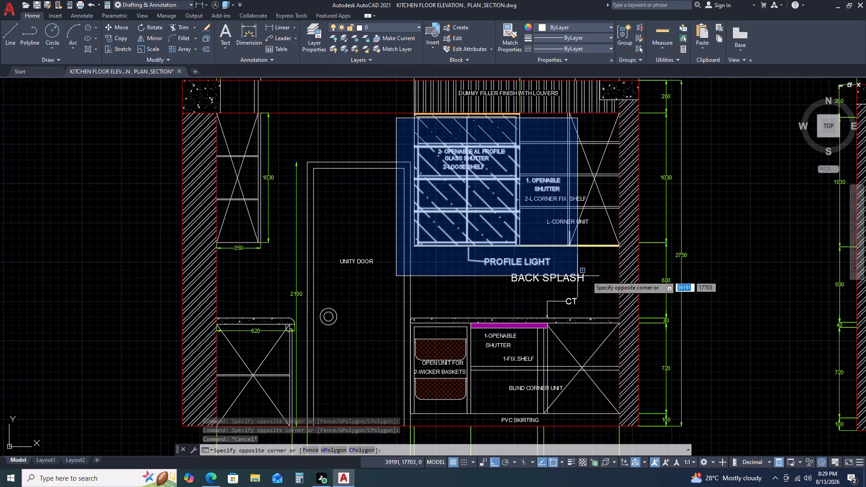
pyautogui.click(565, 135)
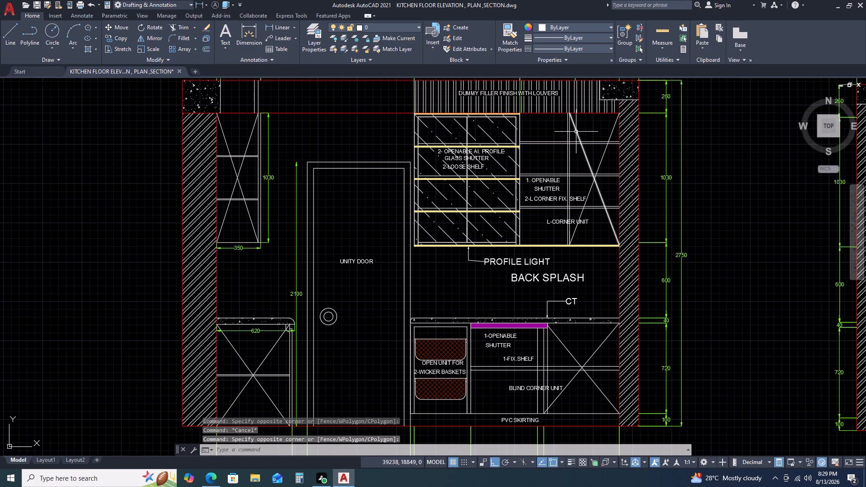
pyautogui.click(584, 130)
pyautogui.doubleClick(468, 126)
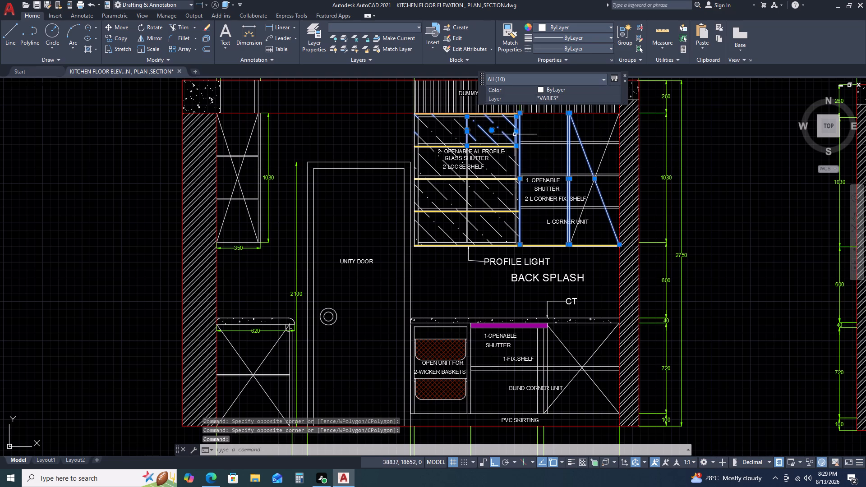
pyautogui.click(395, 32)
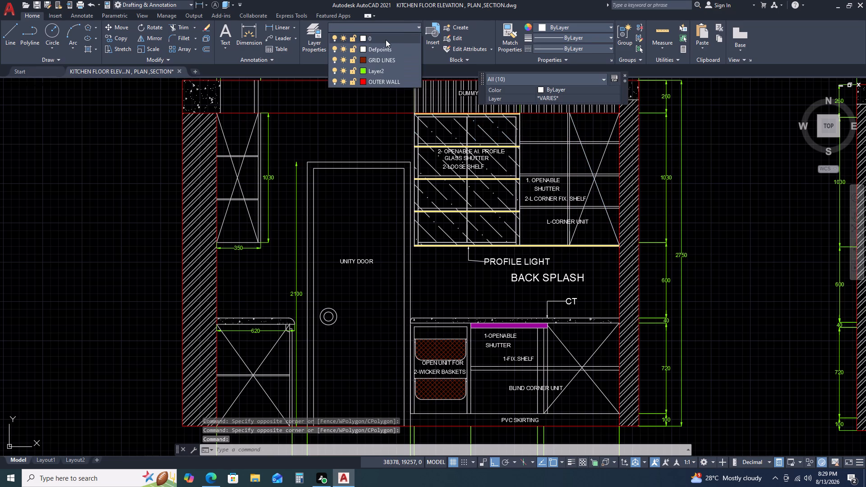
pyautogui.click(386, 40)
pyautogui.press('Escape')
# Check the layer of the L-corner unit's shelf and divider lines and its text labels in Elevation AT-B.
pyautogui.scroll(2, 574, 233)
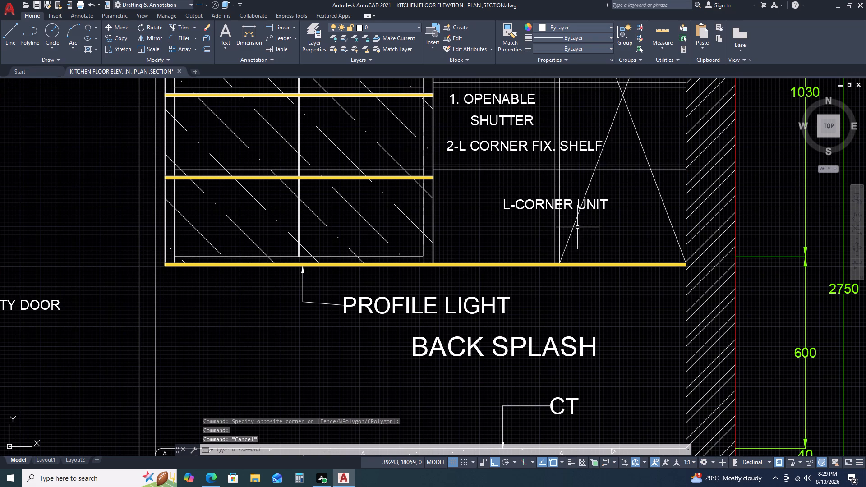
pyautogui.moveTo(579, 160); pyautogui.dragTo(572, 160)
pyautogui.click(481, 170)
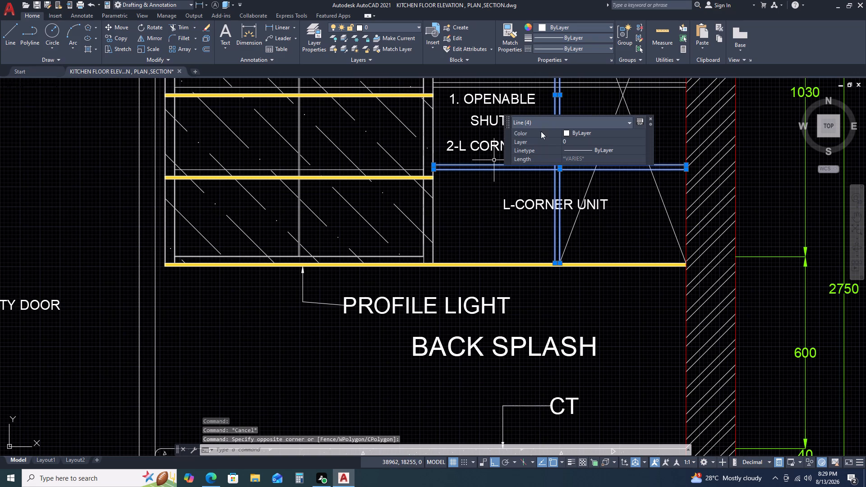
pyautogui.press('Escape')
pyautogui.click(506, 90)
pyautogui.click(460, 159)
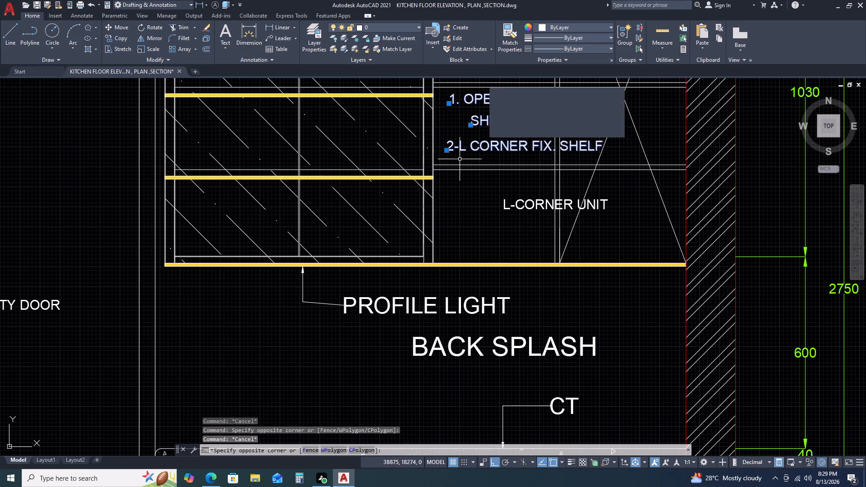
pyautogui.click(512, 211)
pyautogui.click(507, 198)
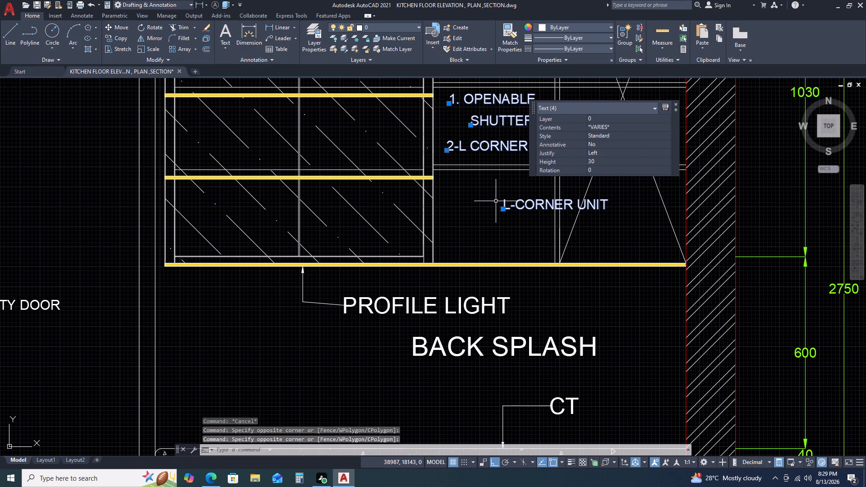
pyautogui.press('Escape')
# Select all multileaders similar to the PROFILE LIGHT callout in Elevation AT-B and move them to layer 0.
pyautogui.click(456, 302)
pyautogui.click(445, 309)
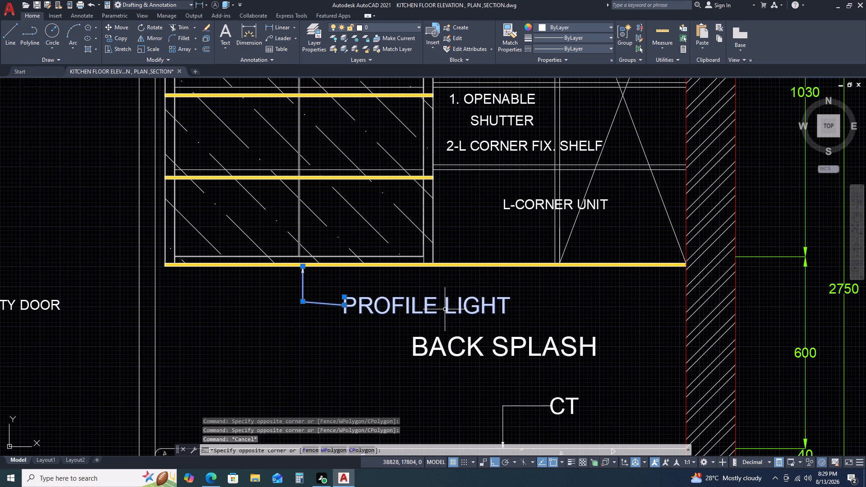
pyautogui.rightClick(473, 205)
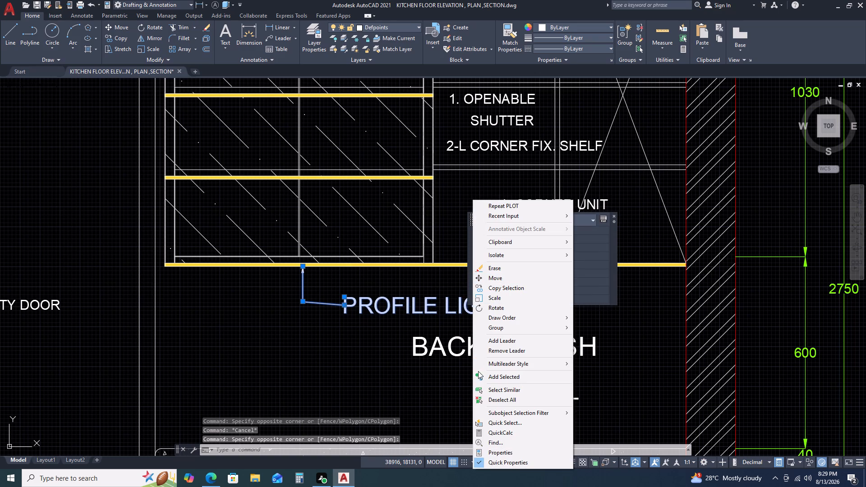
pyautogui.click(508, 393)
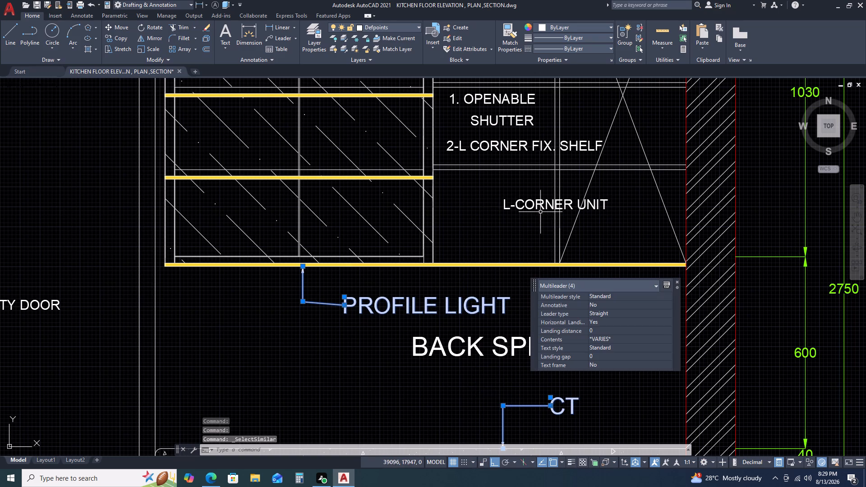
pyautogui.click(389, 27)
pyautogui.click(392, 35)
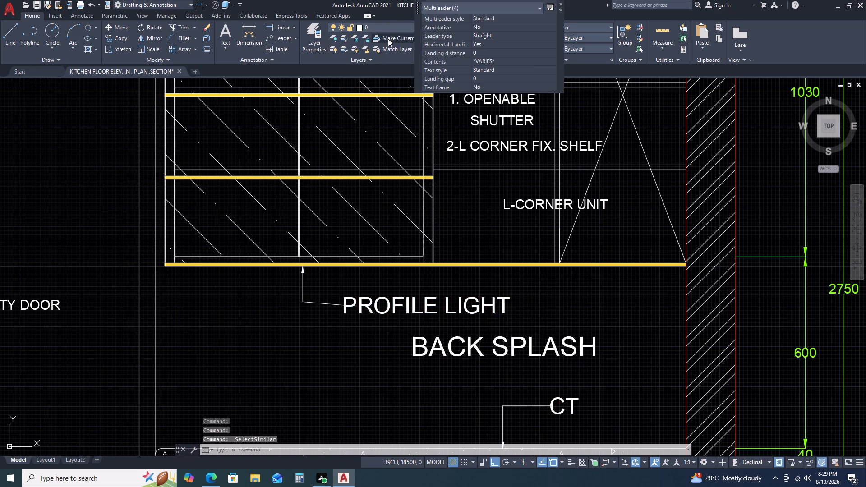
pyautogui.press('Escape')
# Select all text similar to the L-CORNER UNIT label and assign it to layer 0.
pyautogui.click(538, 205)
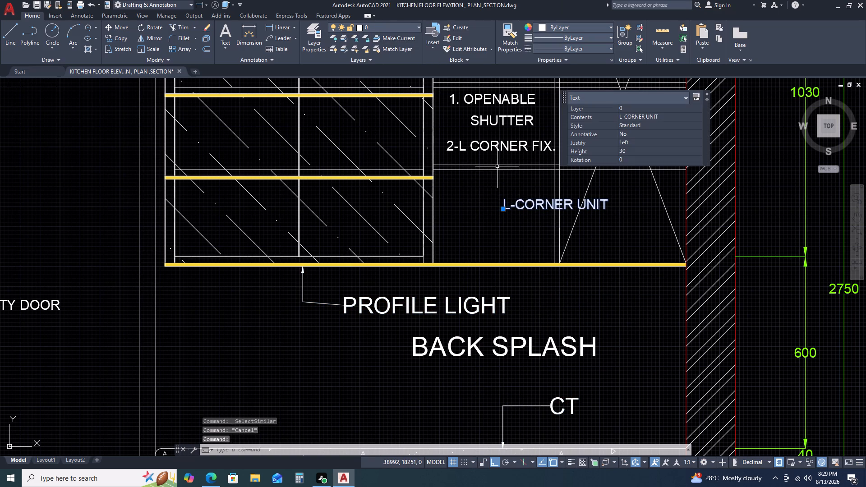
pyautogui.rightClick(472, 116)
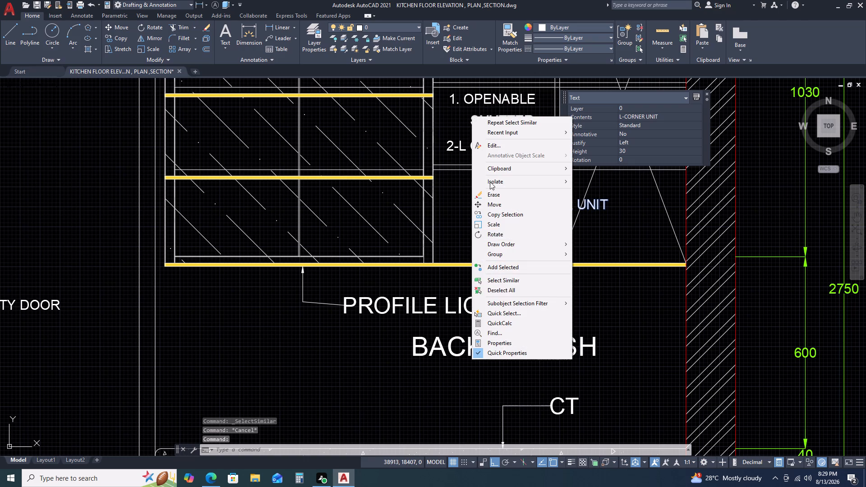
pyautogui.click(513, 283)
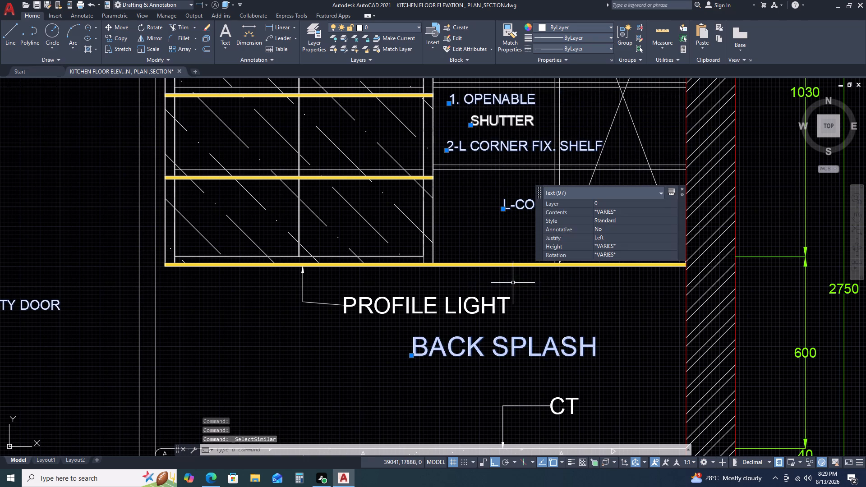
pyautogui.click(400, 33)
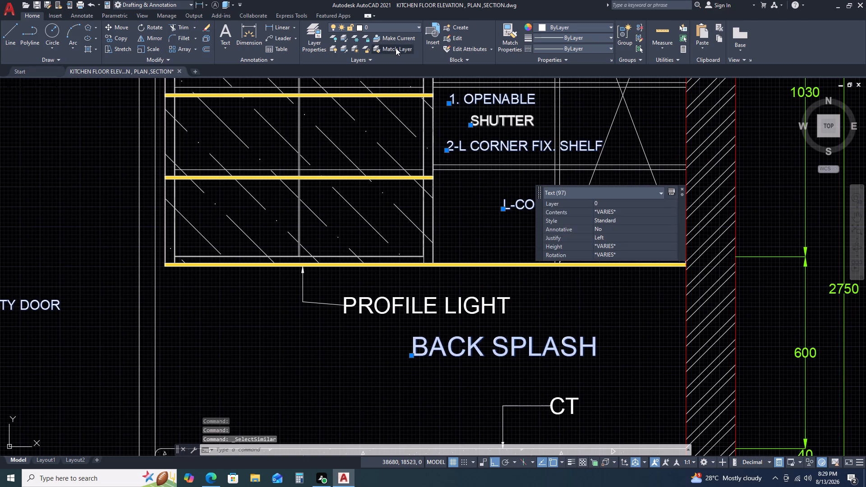
pyautogui.click(405, 26)
pyautogui.click(388, 41)
pyautogui.press('Escape')
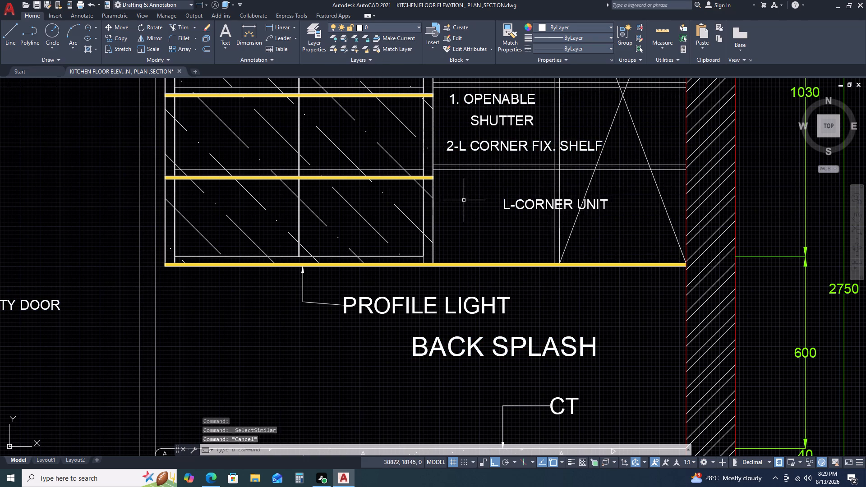
# Check the layer of the 720 base unit height dimension in Elevation AT-B.
pyautogui.scroll(-4, 491, 199)
pyautogui.scroll(2, 529, 280)
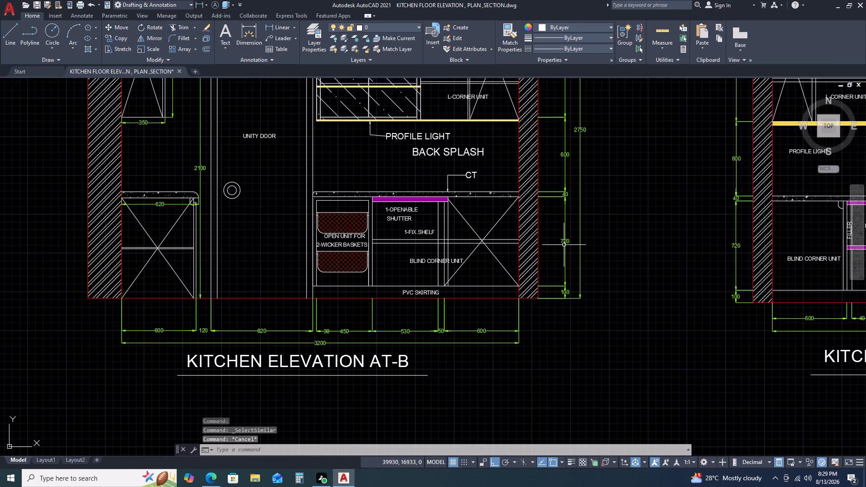
pyautogui.click(567, 244)
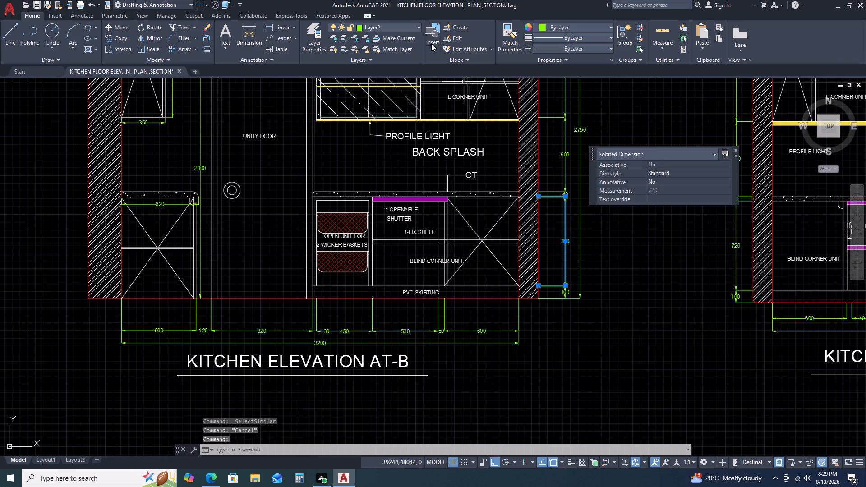
pyautogui.press('Escape')
pyautogui.press('Escape')
# Set up a plot with DWG To PDF.pc3 and a window area enclosing the Kitchen Top Plan and all three elevations.
pyautogui.scroll(-6, 581, 218)
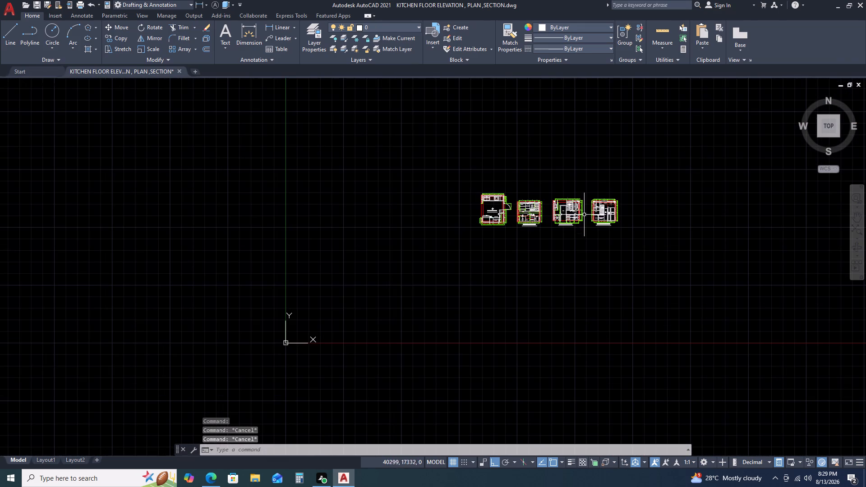
pyautogui.scroll(3, 573, 219)
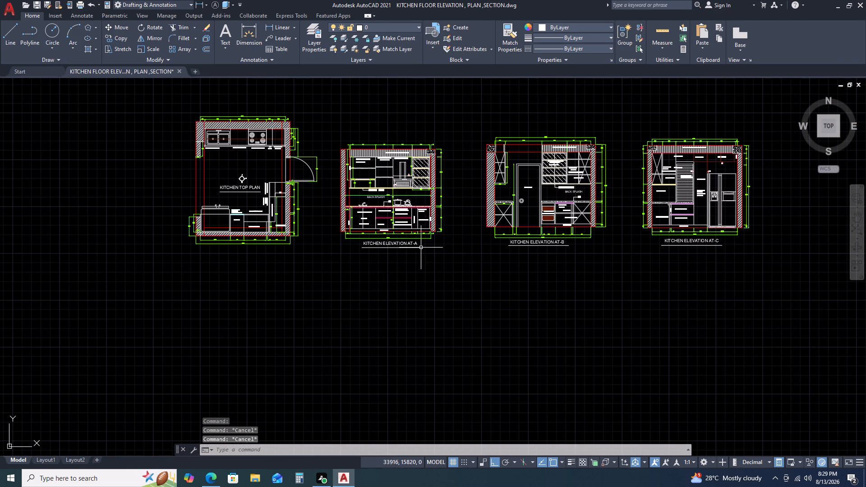
pyautogui.scroll(3, 421, 248)
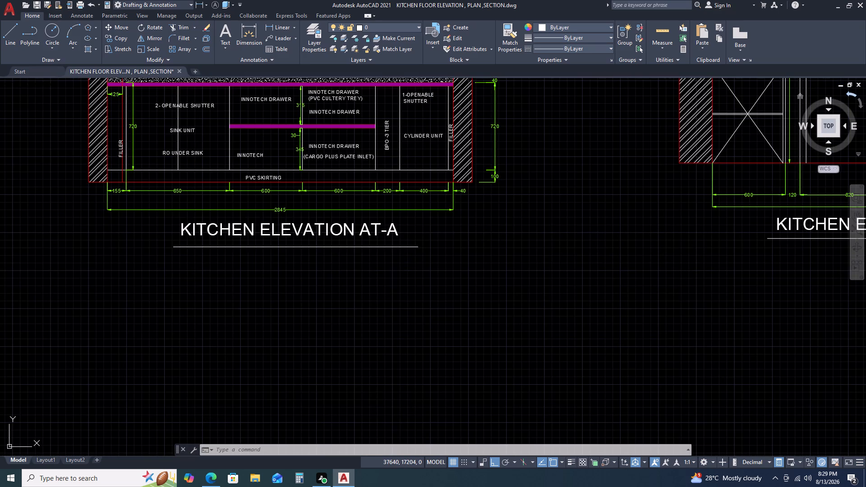
pyautogui.hotkey('ctrl', 'p')
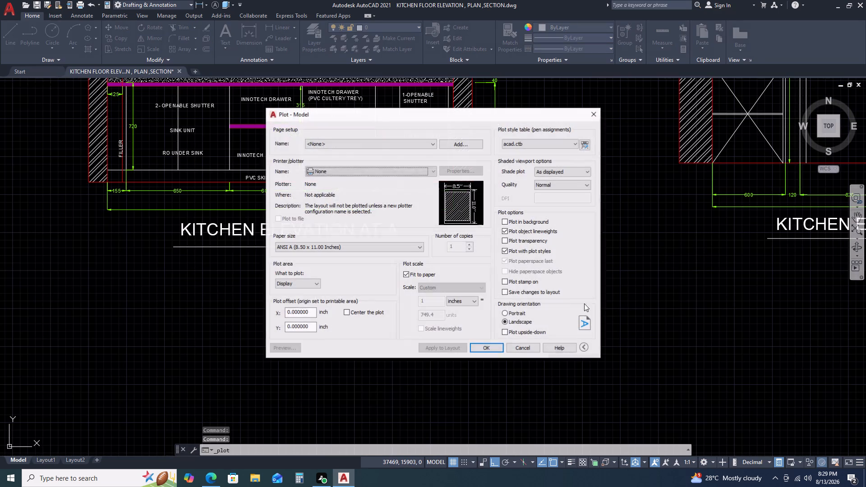
pyautogui.click(323, 169)
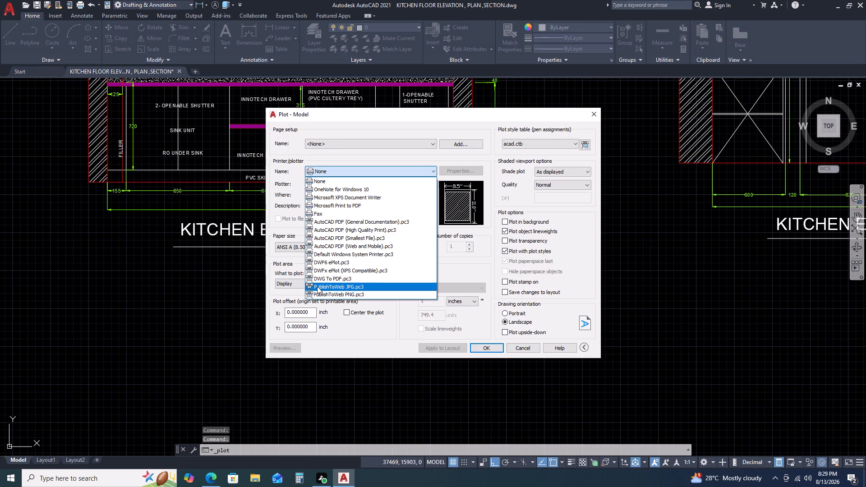
pyautogui.click(347, 280)
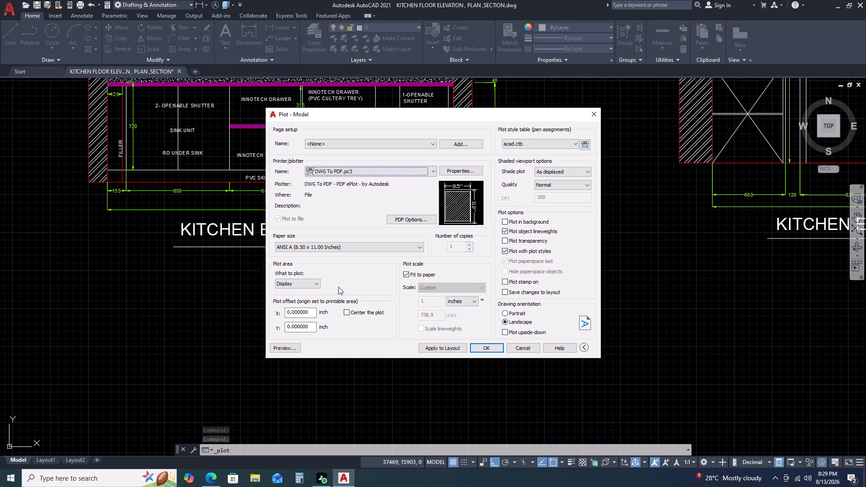
pyautogui.click(309, 287)
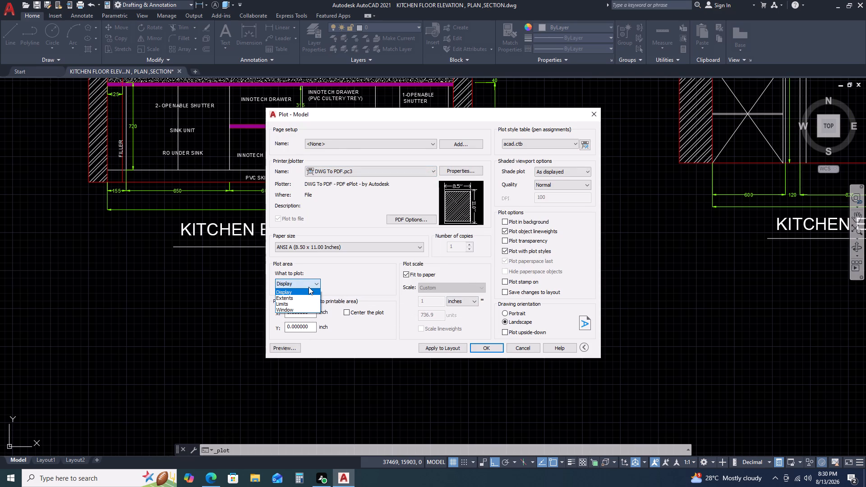
pyautogui.click(310, 310)
pyautogui.scroll(-3, 326, 311)
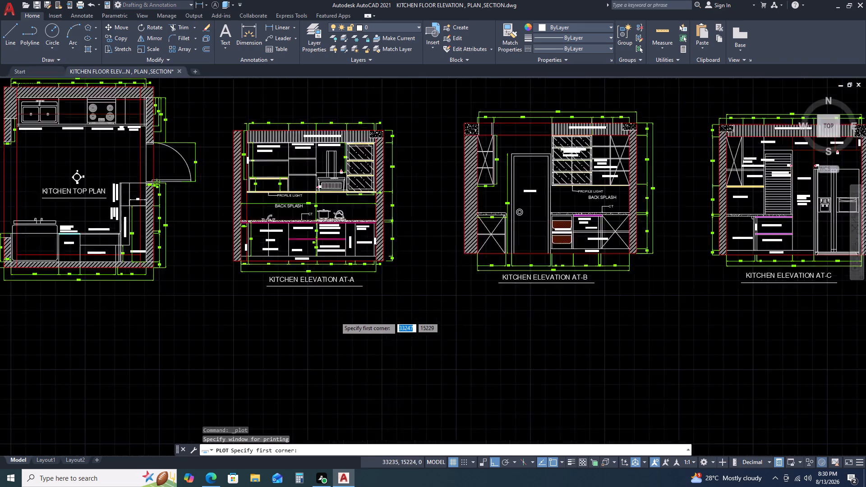
pyautogui.scroll(-1, 344, 318)
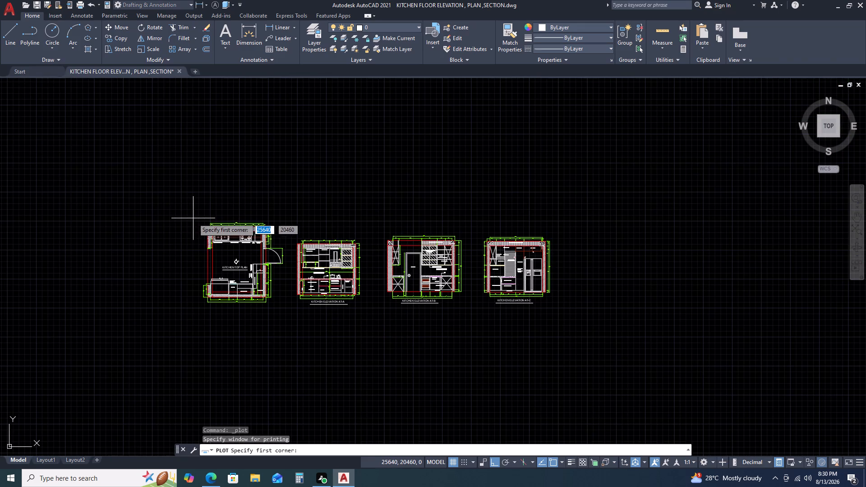
pyautogui.click(193, 218)
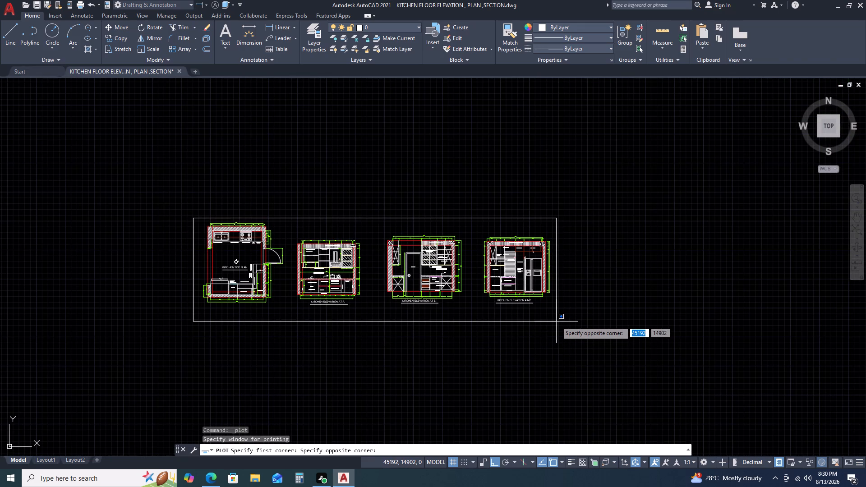
pyautogui.click(556, 322)
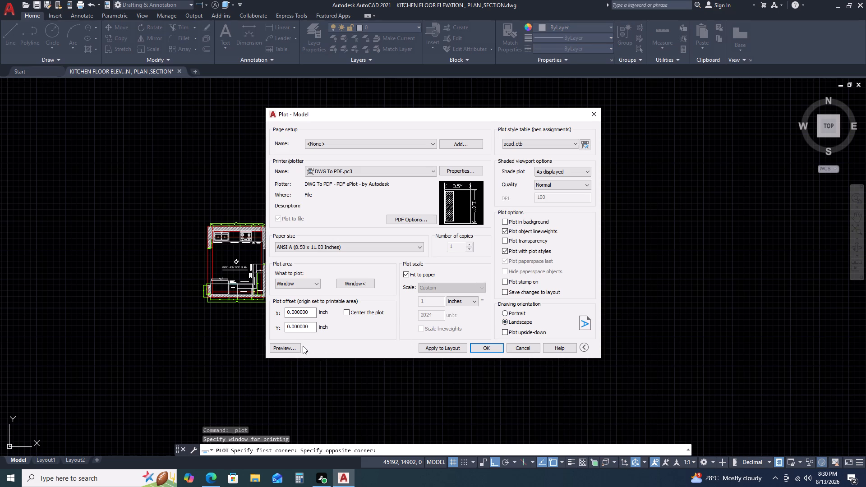
# Preview the plot of the Kitchen Top Plan and the three elevations, then return to the plot settings.
pyautogui.rightClick(287, 345)
pyautogui.click(287, 345)
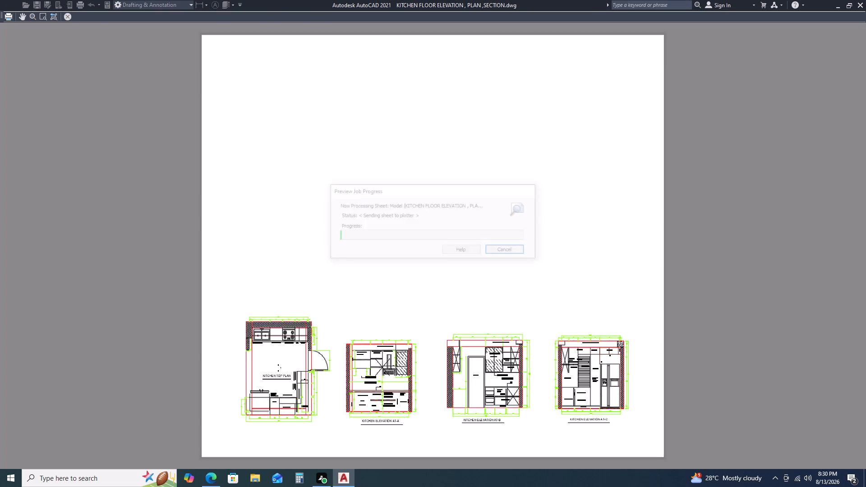
pyautogui.scroll(-3, 615, 276)
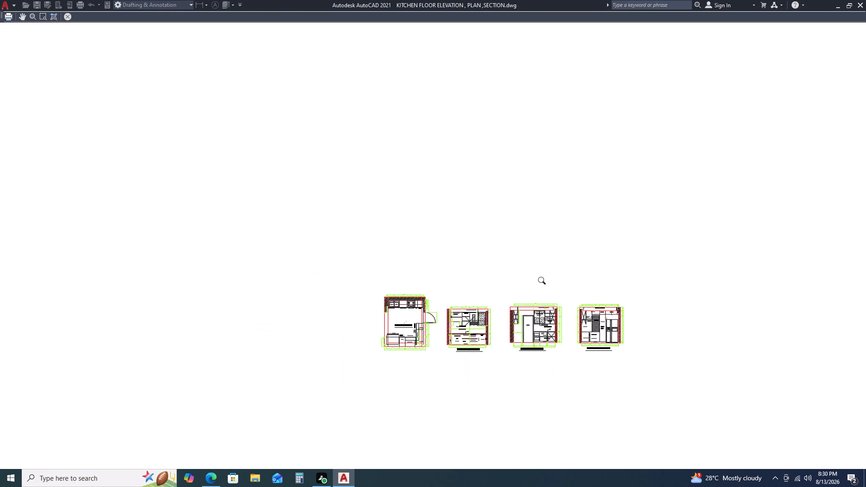
pyautogui.press('Return')
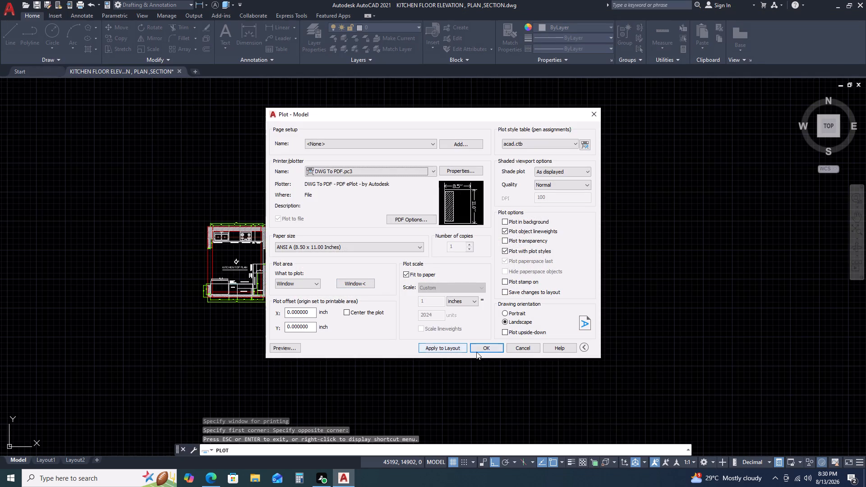
# Plot the sheet as KITCHEN FLOOR ELEVATION , PLAN ,SECTION-Model.pdf in the MANISHA folder on the Desktop and close the opened PDF.
pyautogui.doubleClick(483, 348)
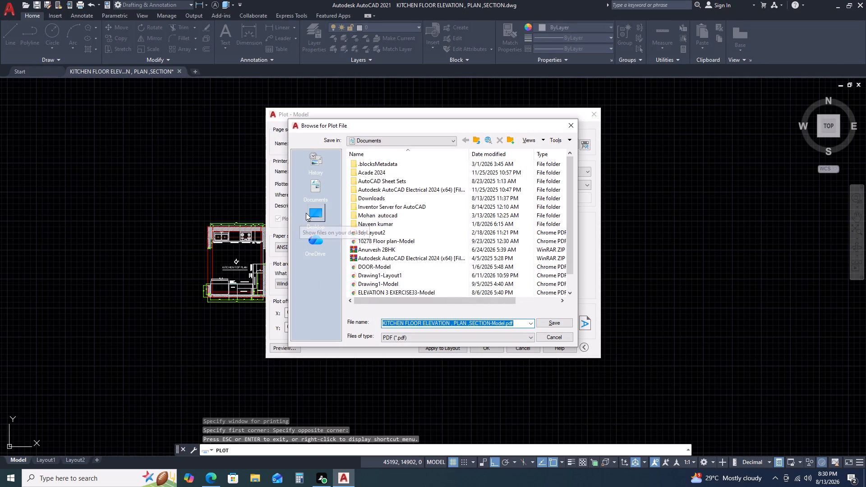
pyautogui.click(306, 213)
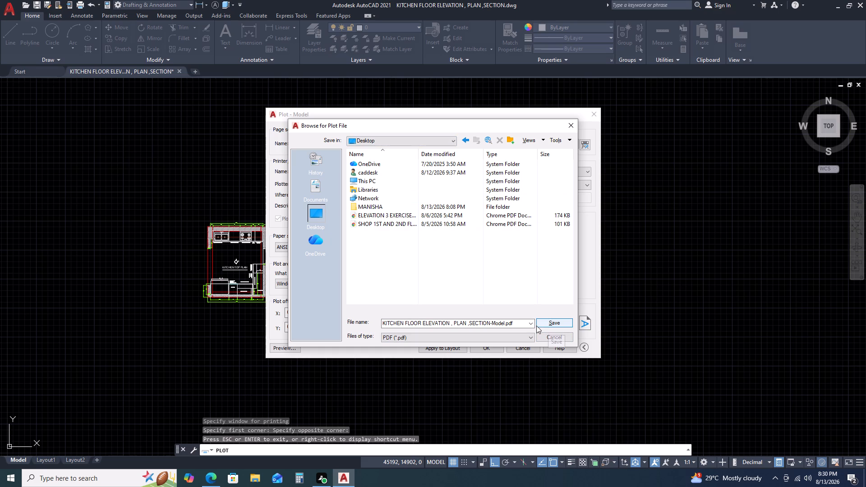
pyautogui.doubleClick(388, 209)
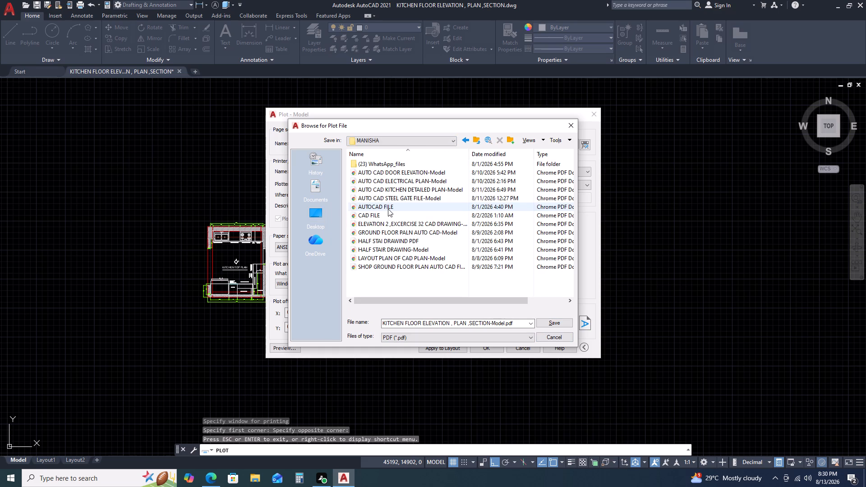
pyautogui.scroll(-1, 403, 248)
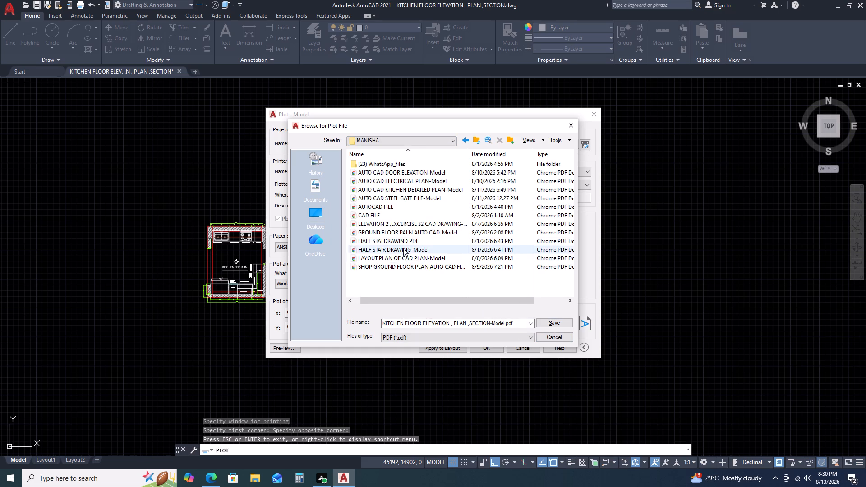
pyautogui.scroll(-2, 403, 248)
pyautogui.click(550, 324)
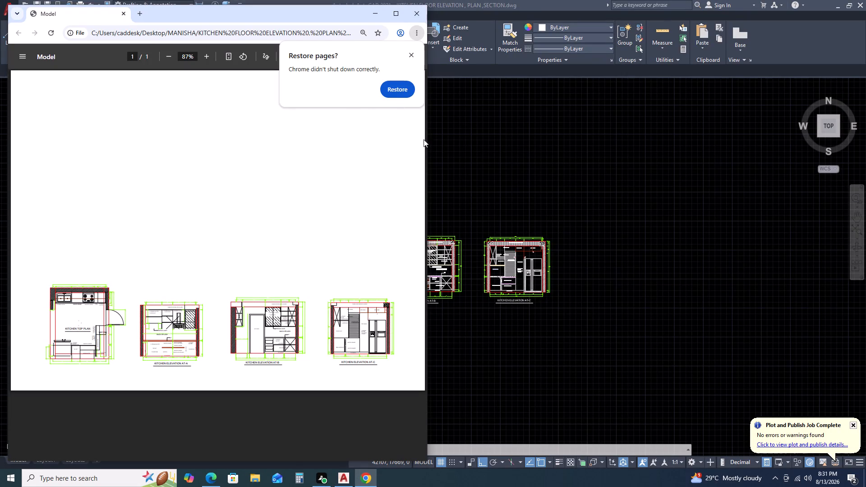
pyautogui.click(419, 9)
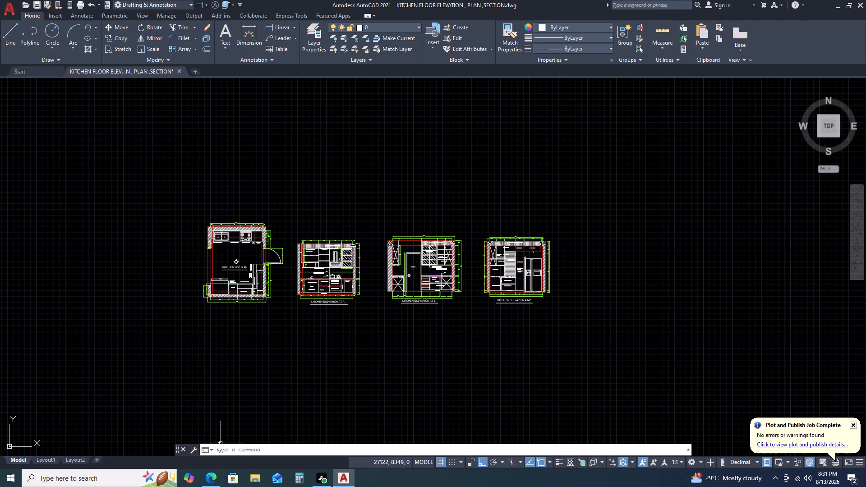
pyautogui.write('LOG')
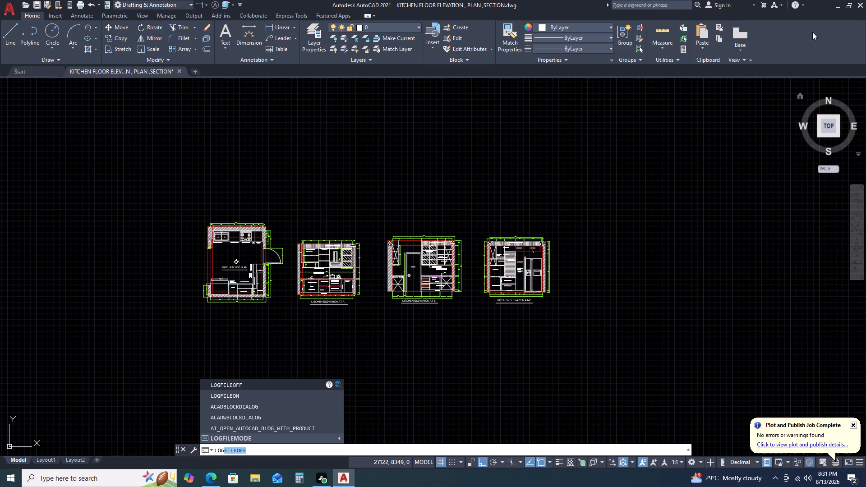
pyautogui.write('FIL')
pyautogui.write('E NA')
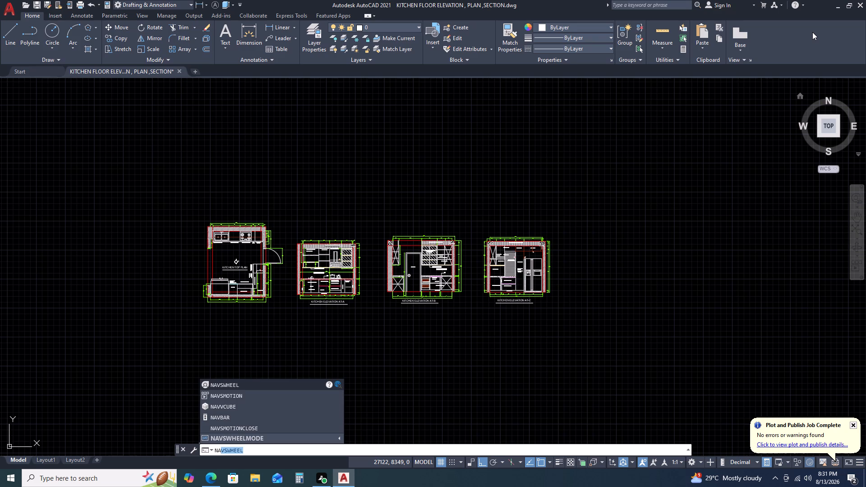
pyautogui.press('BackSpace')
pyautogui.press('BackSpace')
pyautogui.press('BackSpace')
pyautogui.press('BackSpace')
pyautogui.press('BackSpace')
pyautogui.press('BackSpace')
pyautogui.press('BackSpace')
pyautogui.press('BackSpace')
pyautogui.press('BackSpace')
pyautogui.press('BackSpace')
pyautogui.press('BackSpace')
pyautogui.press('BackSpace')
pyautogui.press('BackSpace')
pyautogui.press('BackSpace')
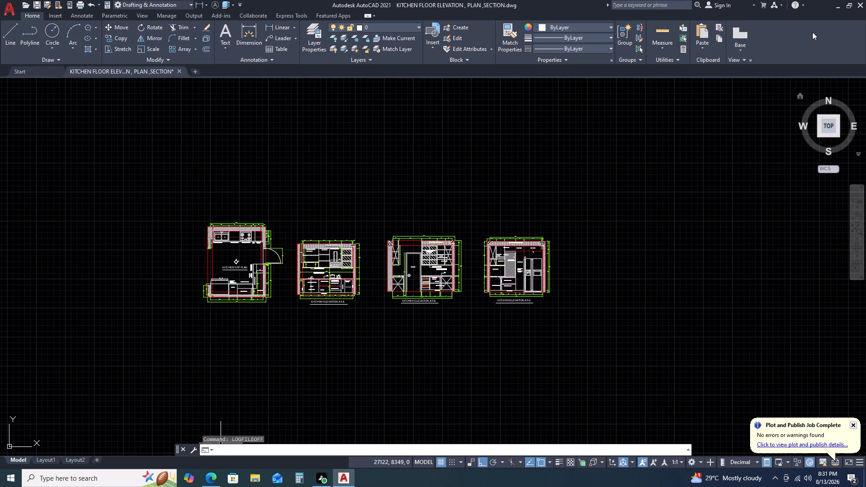
# Query the drawing's log file name with the LOGFILENAME system variable, and repeat the query.
pyautogui.write('LO')
pyautogui.press('g')
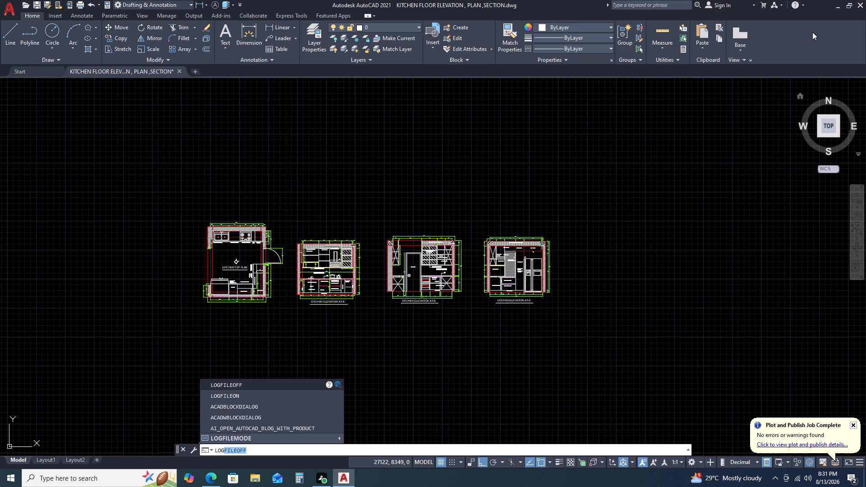
pyautogui.write('FIL')
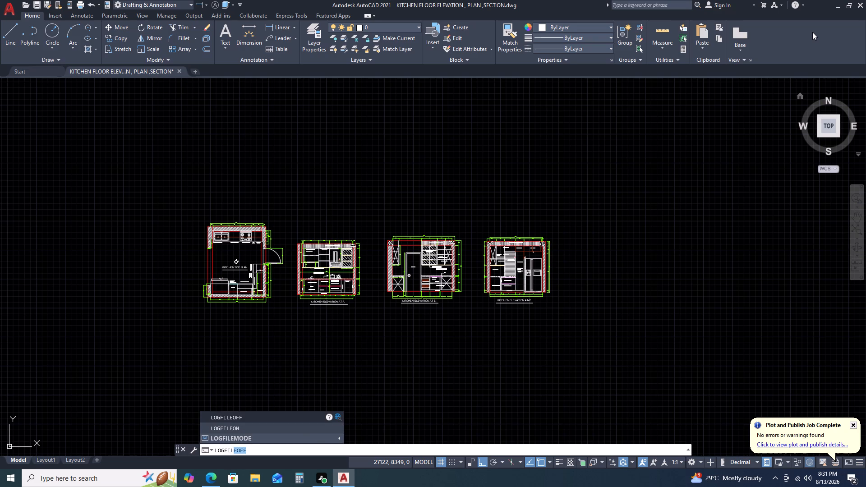
pyautogui.write('ENAME')
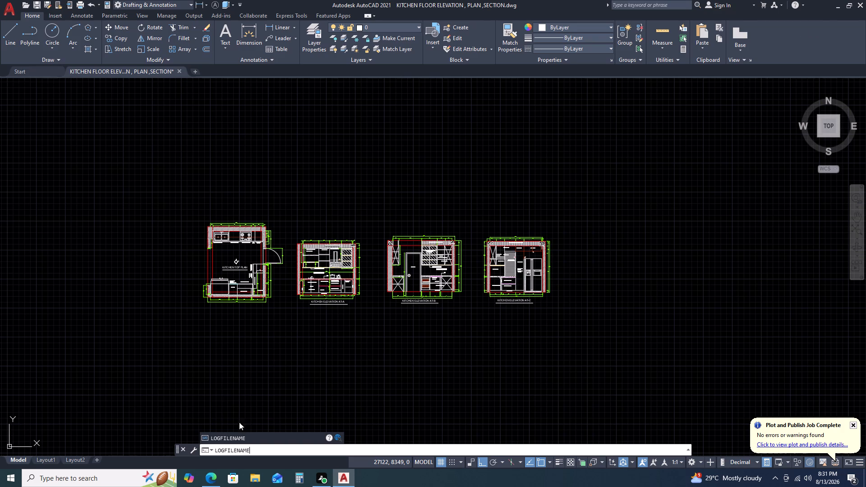
pyautogui.click(246, 434)
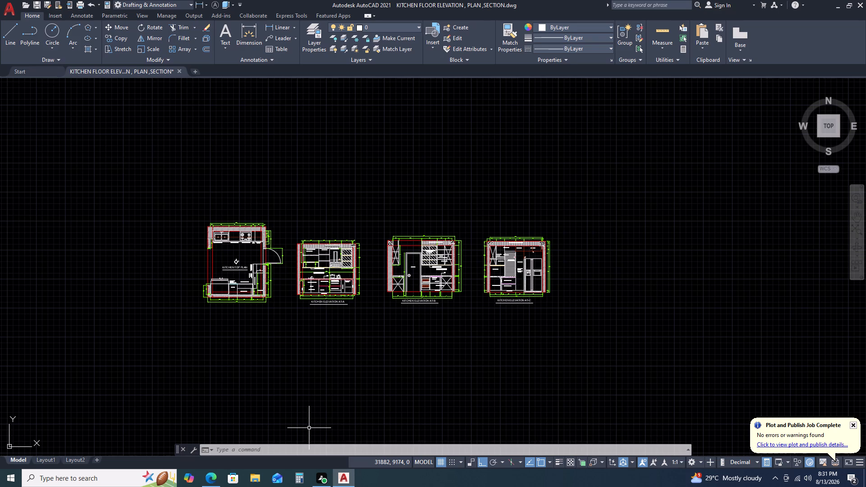
pyautogui.click(282, 452)
pyautogui.write('LOG')
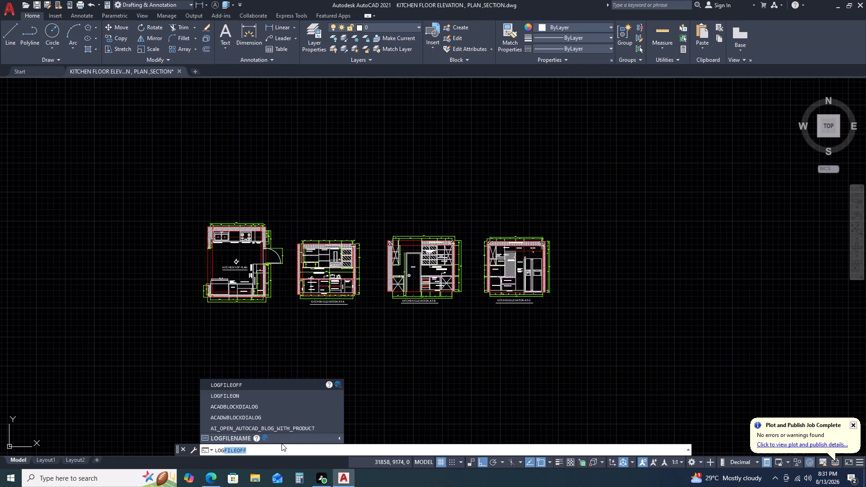
pyautogui.click(281, 441)
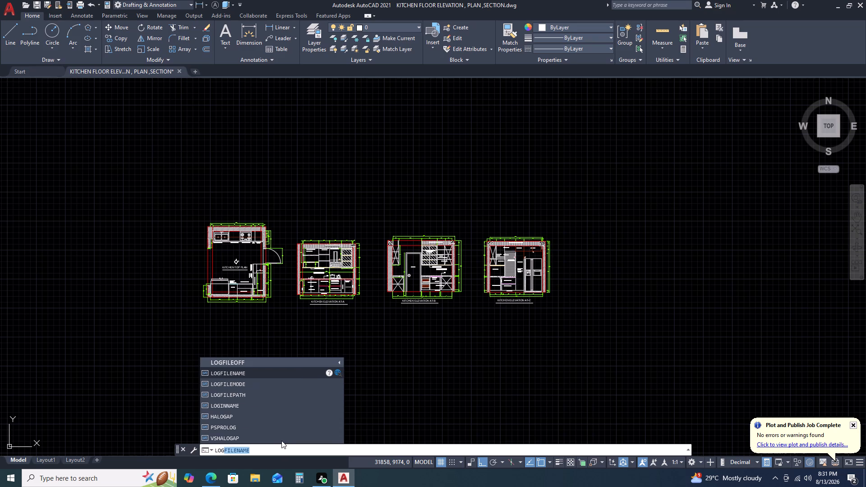
pyautogui.click(276, 375)
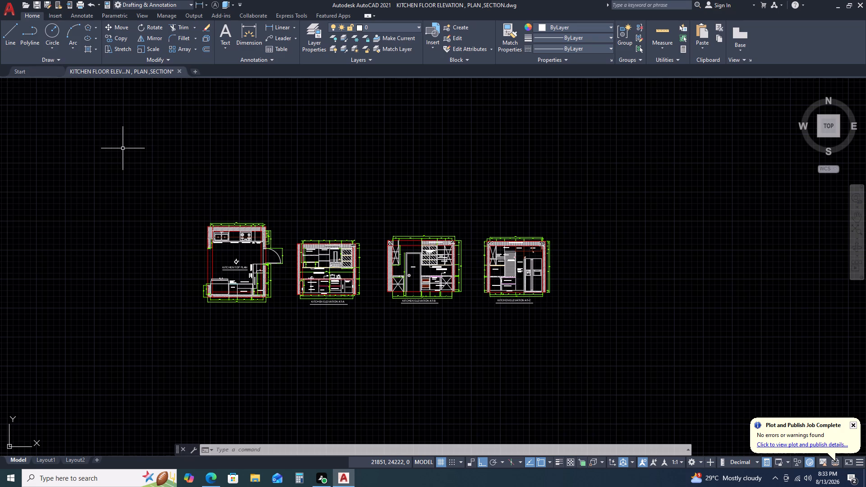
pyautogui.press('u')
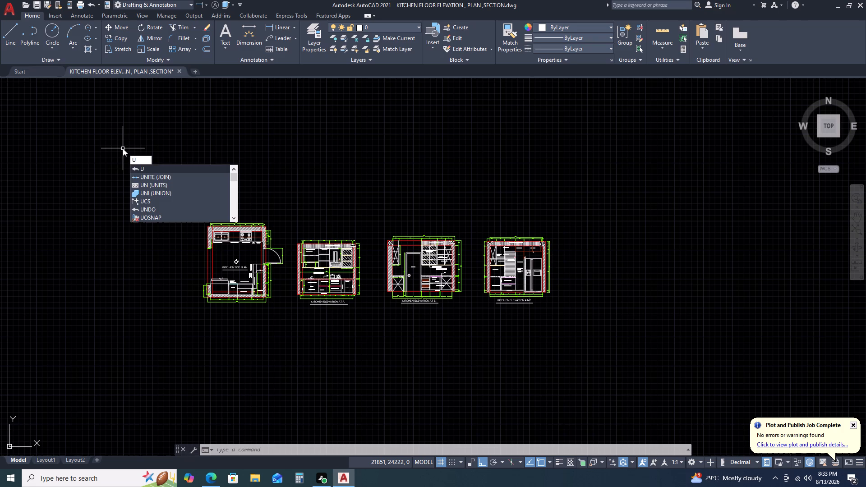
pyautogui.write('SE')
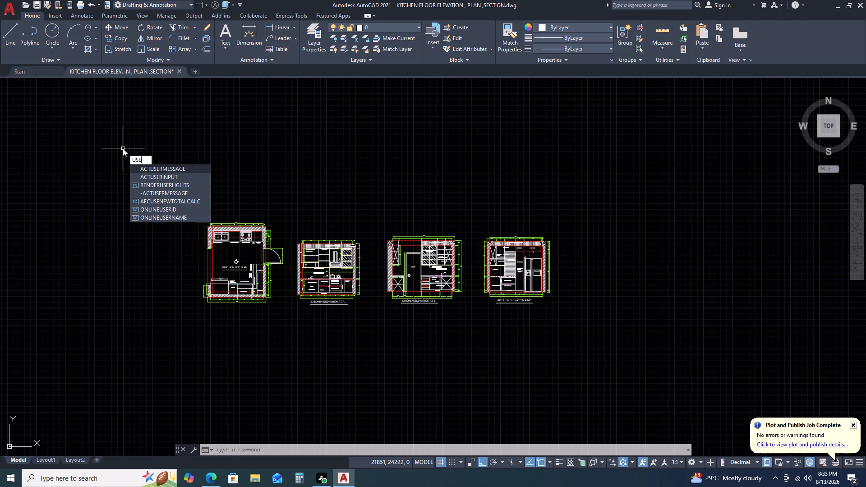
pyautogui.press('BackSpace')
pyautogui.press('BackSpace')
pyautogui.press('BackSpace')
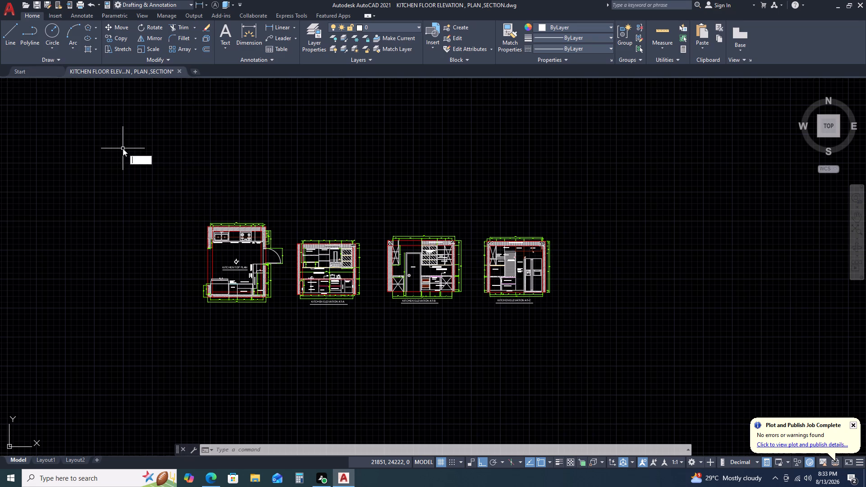